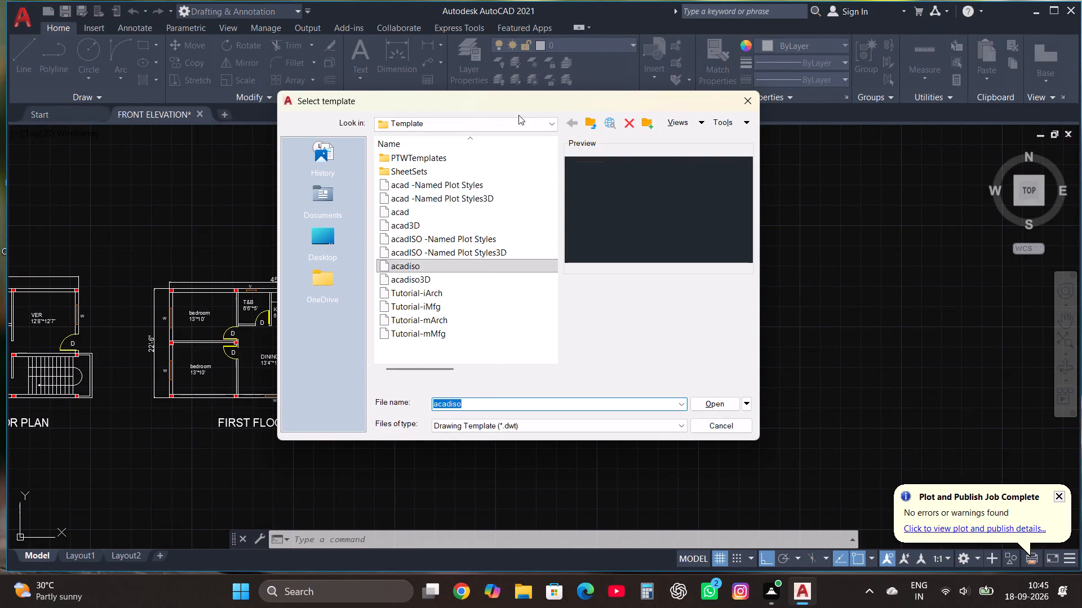
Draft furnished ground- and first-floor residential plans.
Dismiss the template selection and quit AutoCAD, saving the changes to FRONT ELEVATION.dwg.
click(15, 10)
click(1075, 8)
double_click(1074, 4)
click(751, 95)
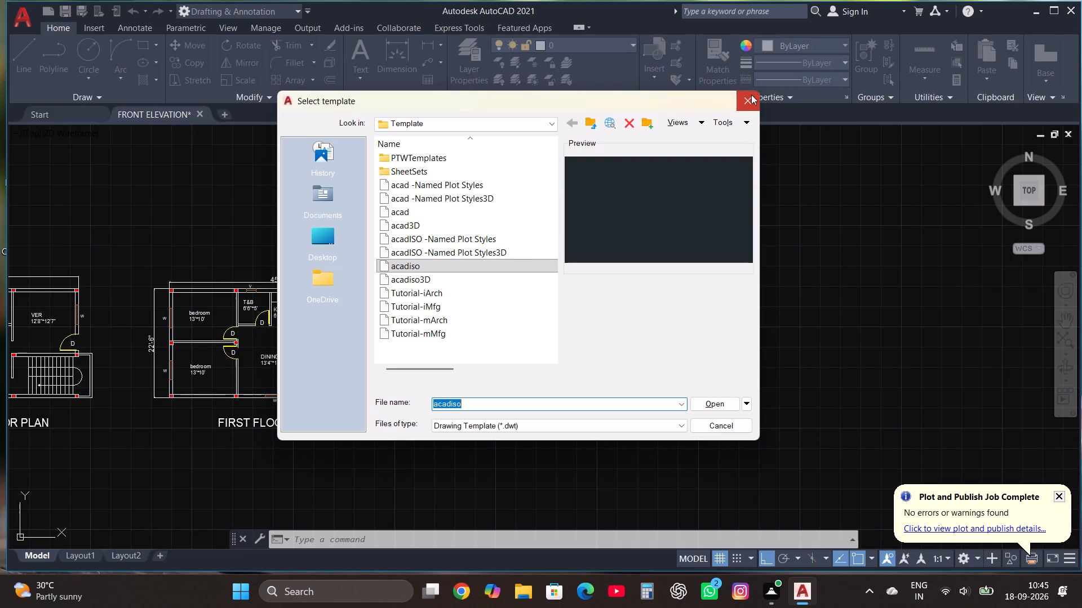
click(1065, 9)
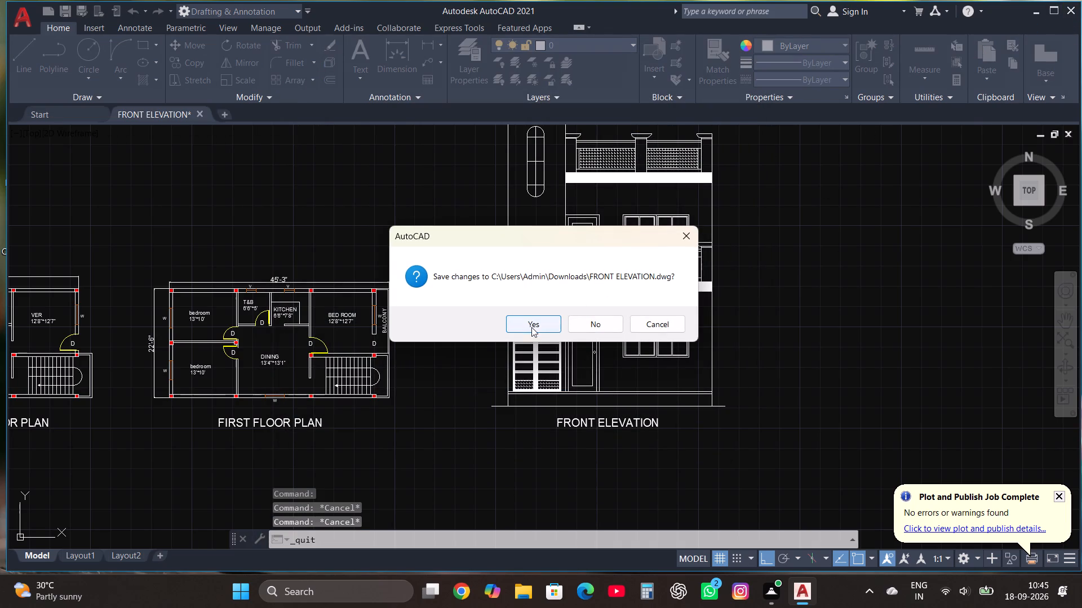
click(531, 326)
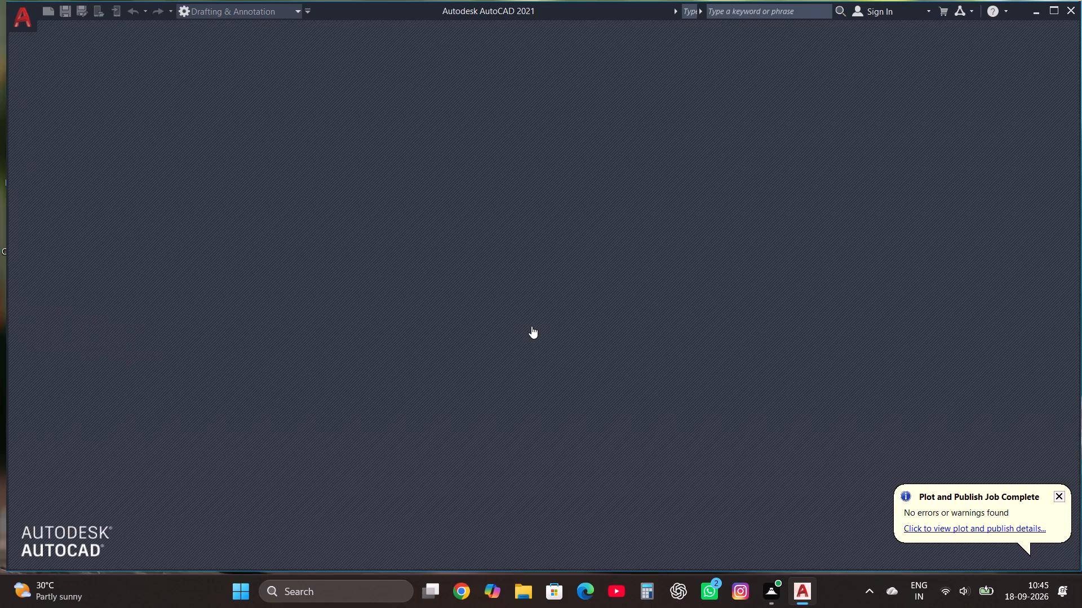
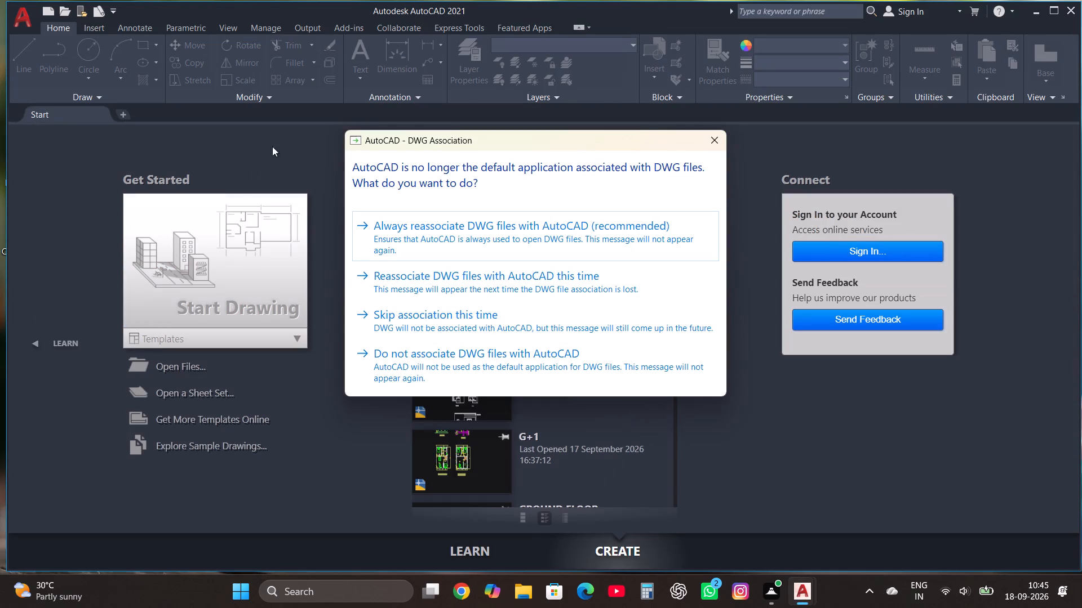
Dismiss the DWG association prompt without choosing an option and start a new blank drawing.
click(715, 141)
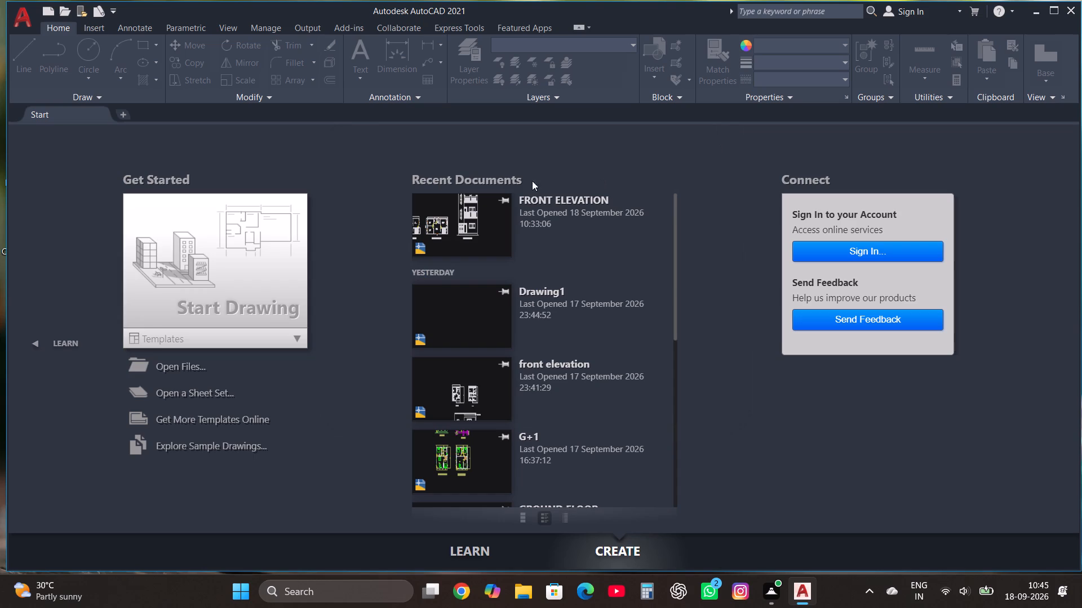
click(209, 260)
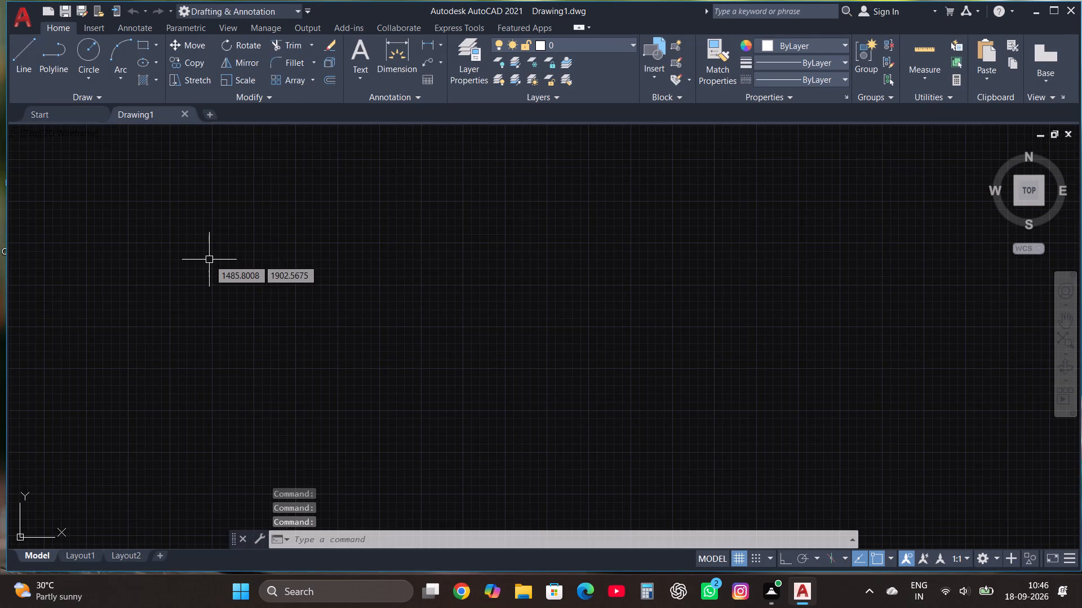
Enable maintaining a log file in the Open and Save options and apply the change.
text(OPT)
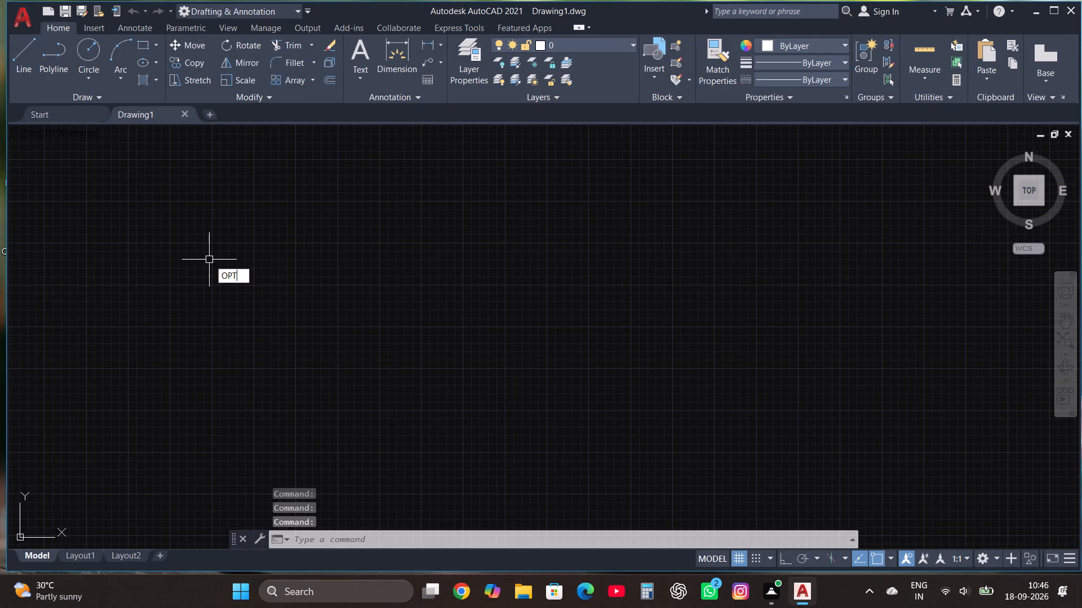
text(IONS)
key(Return)
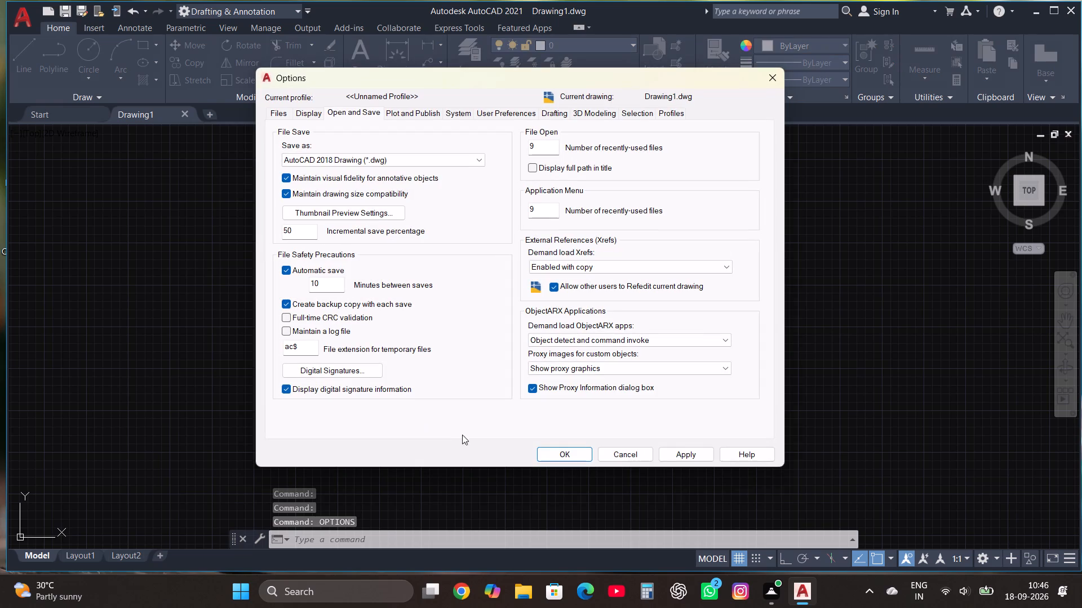
click(287, 332)
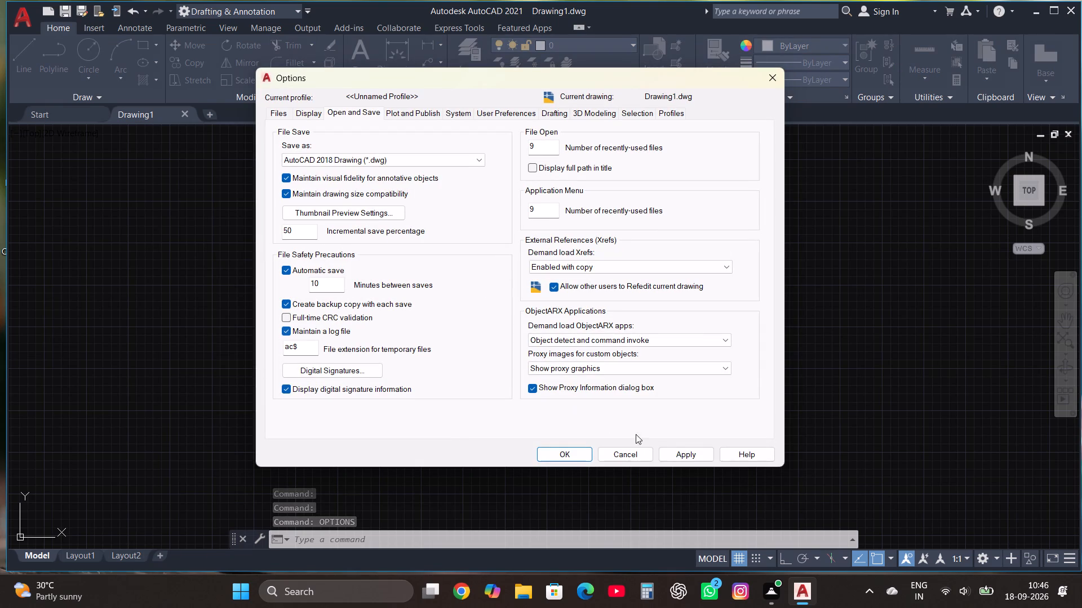
click(566, 451)
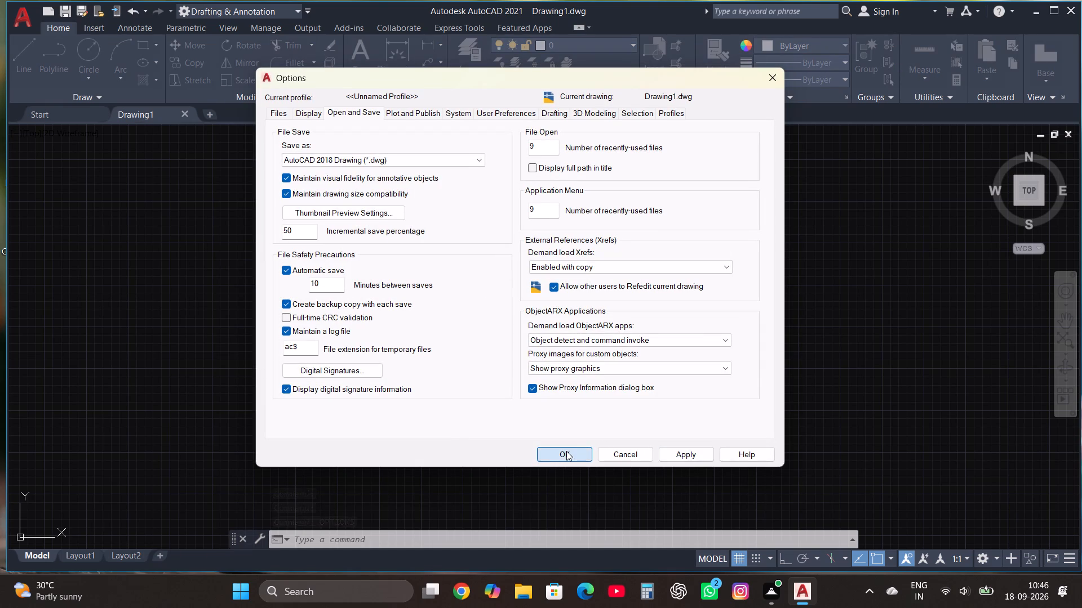
Run the LOGFILEON command to turn on log file recording for the drawing.
text(LOF)
key(BackSpace)
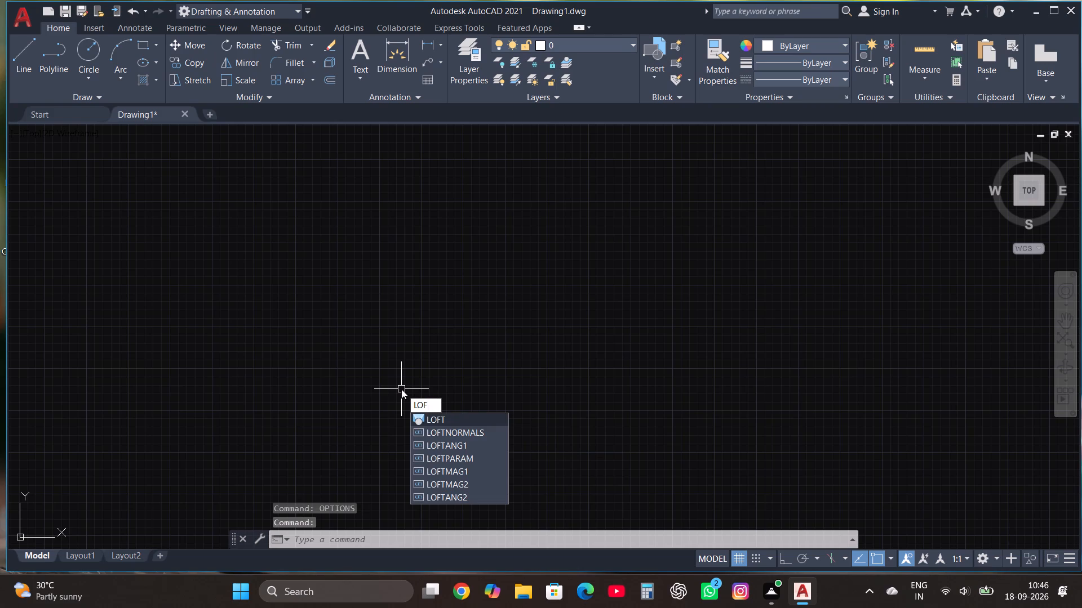
text(GF)
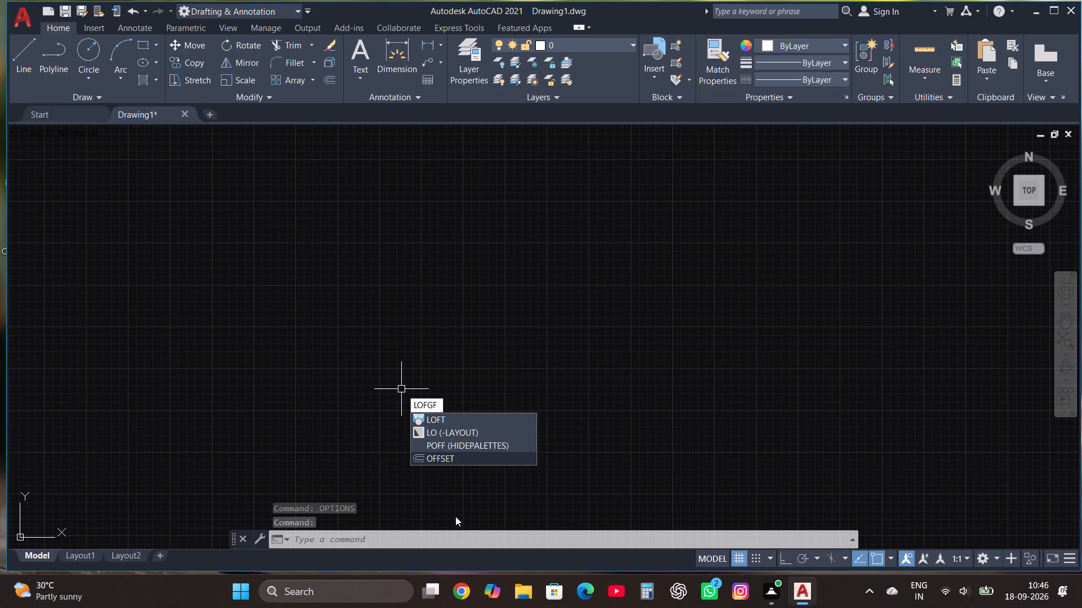
key(BackSpace)
key(BackSpace)
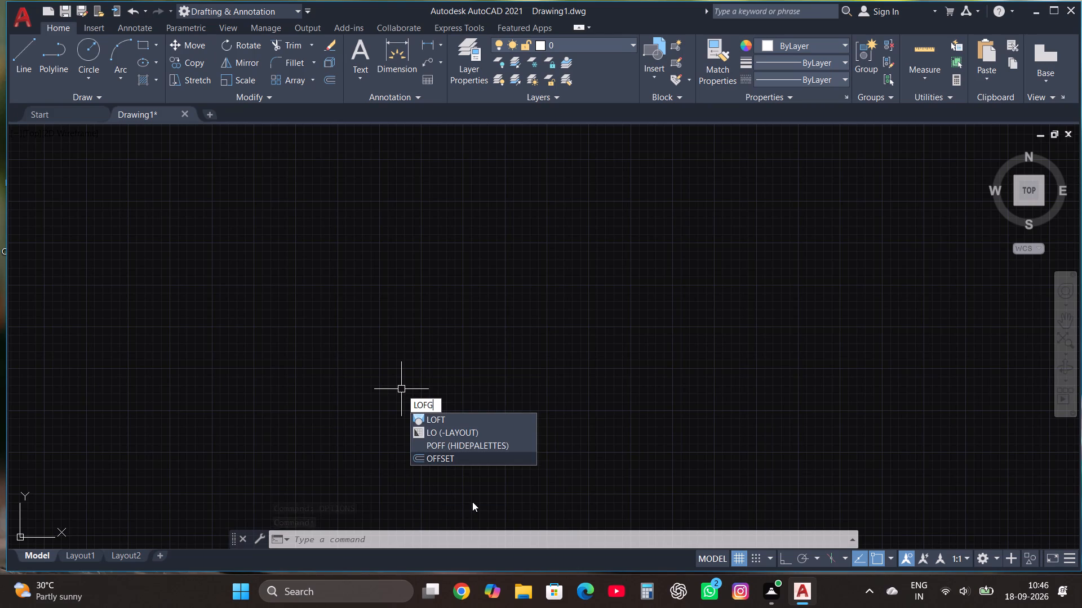
text(FIL)
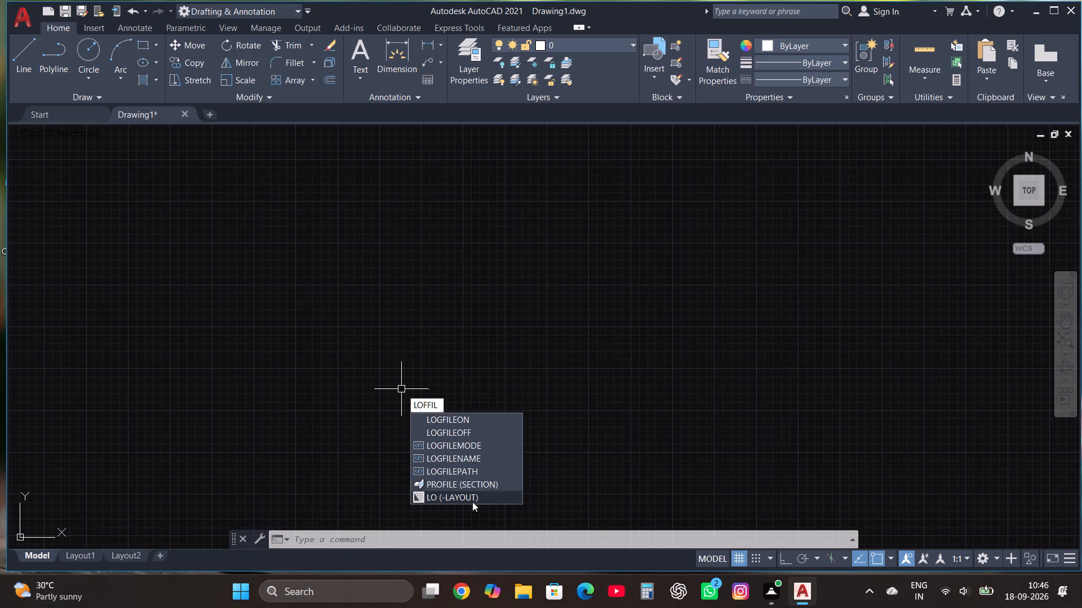
click(483, 417)
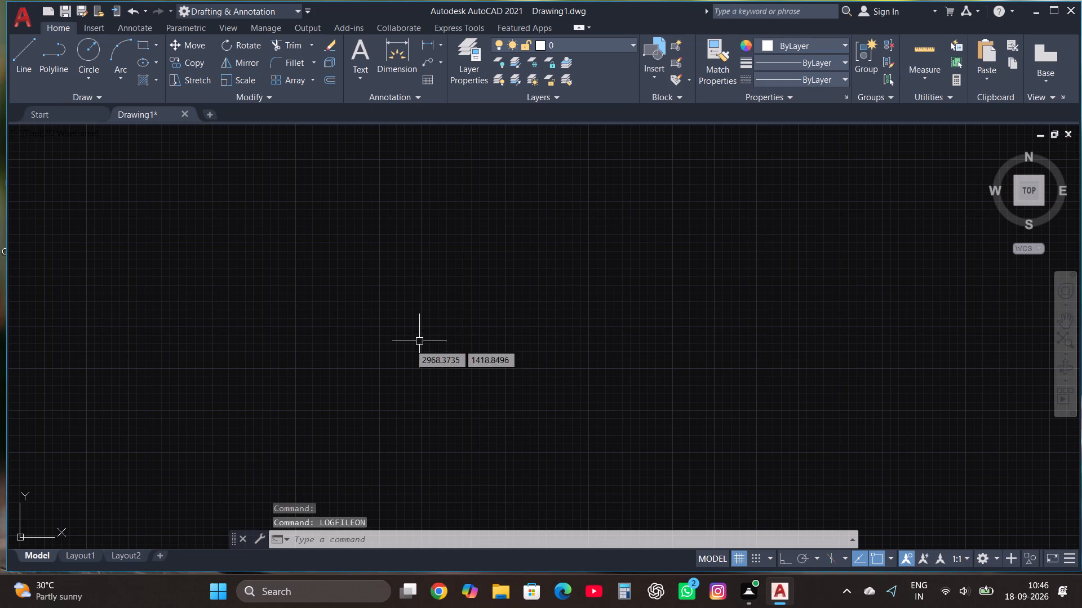
Set the drawing units to Architectural length with 0'-0" precision and Inches as the insertion scale.
text(UN)
key(Return)
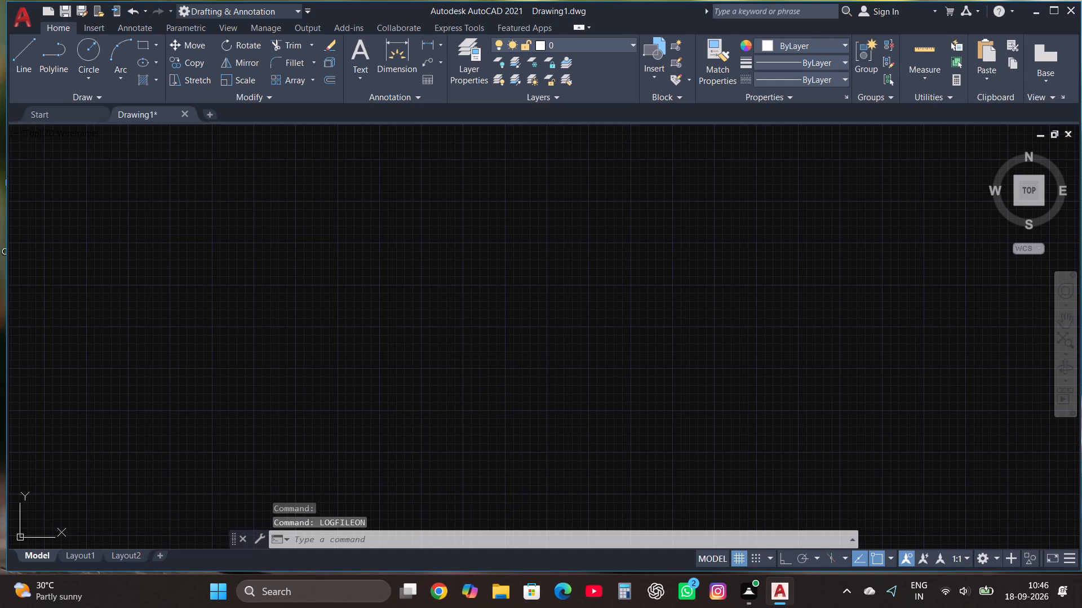
click(423, 174)
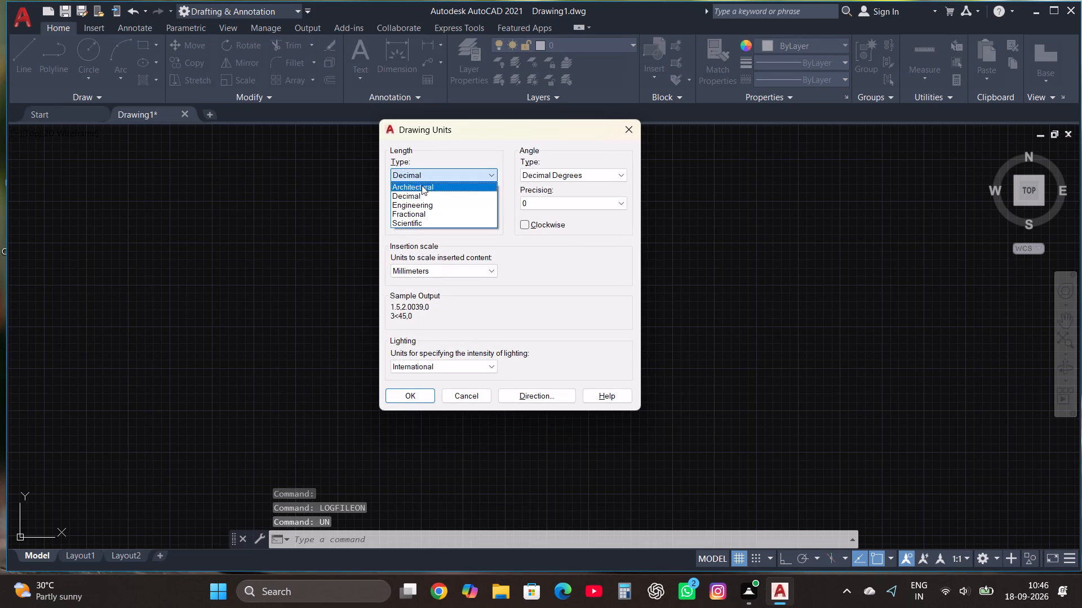
click(418, 184)
click(415, 203)
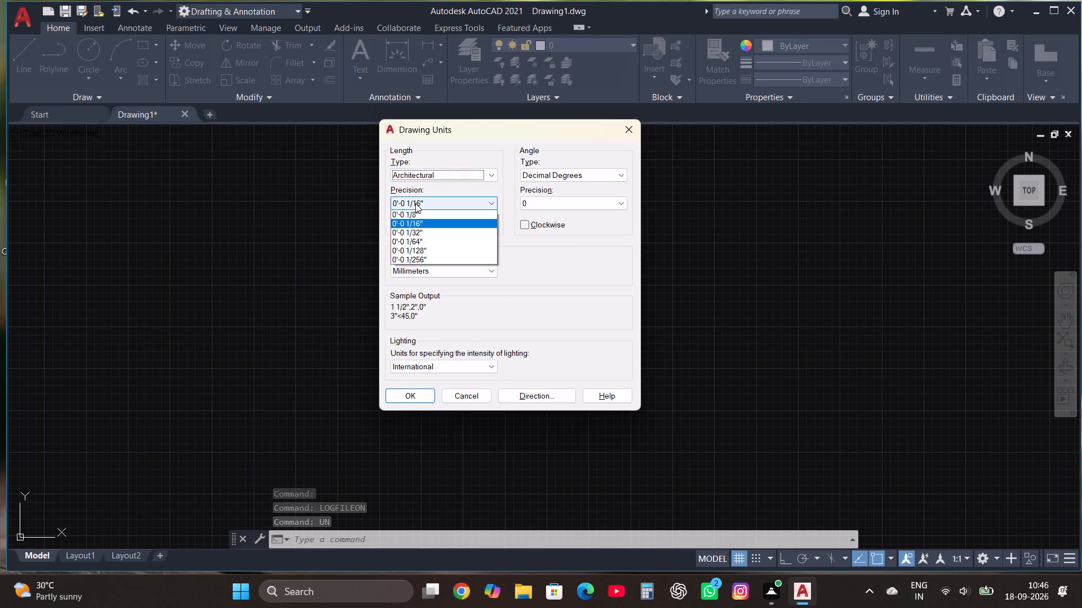
click(415, 218)
click(440, 276)
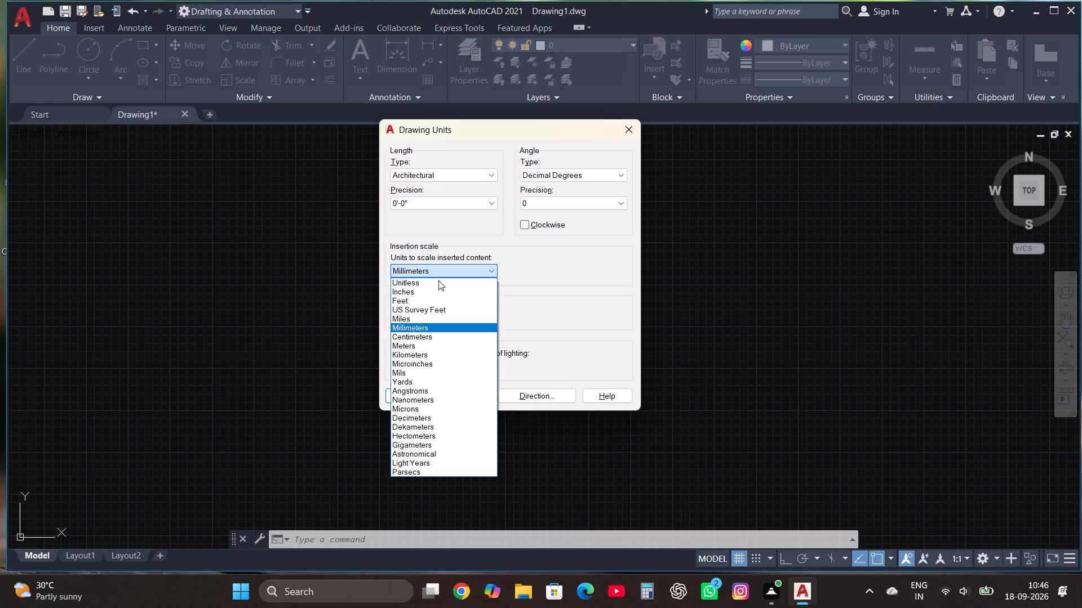
click(427, 292)
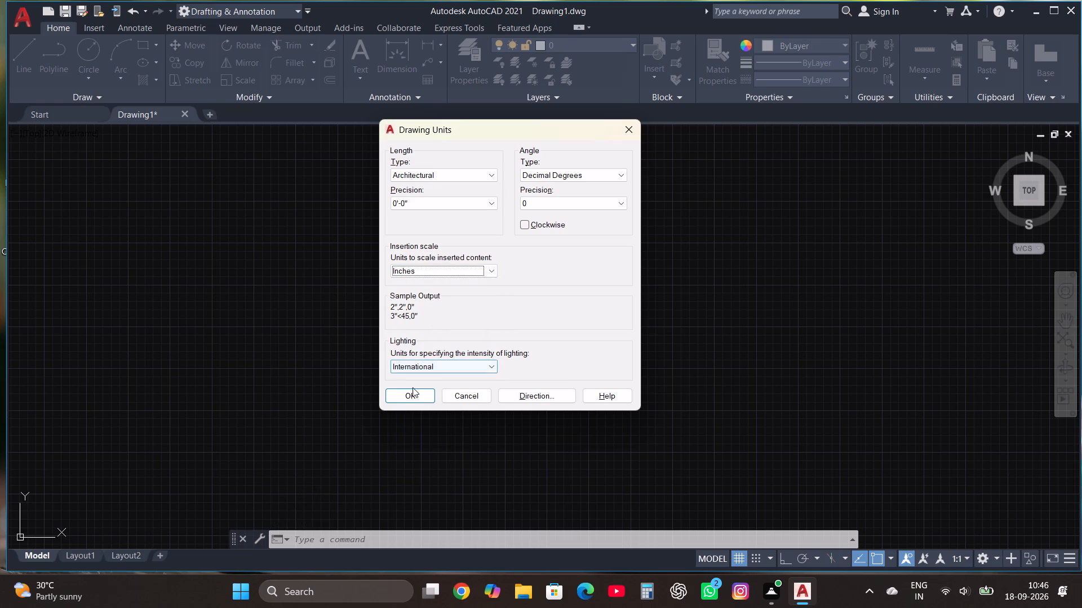
click(412, 390)
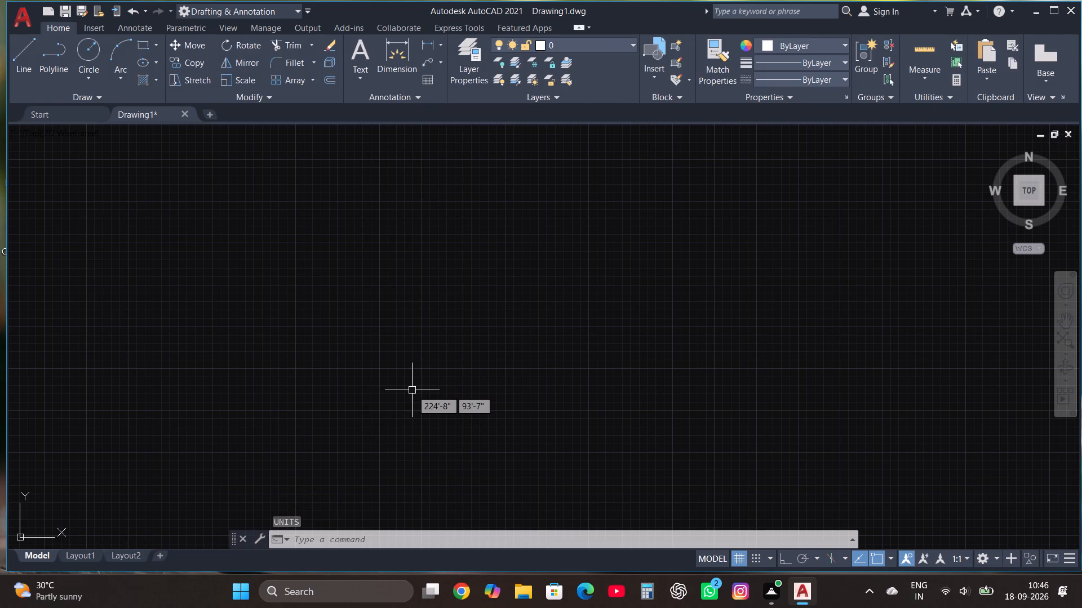
Modify the ISO-25 dimension style's primary units to Architectural format with 0'-0" precision.
text(DIMSTY)
click(482, 423)
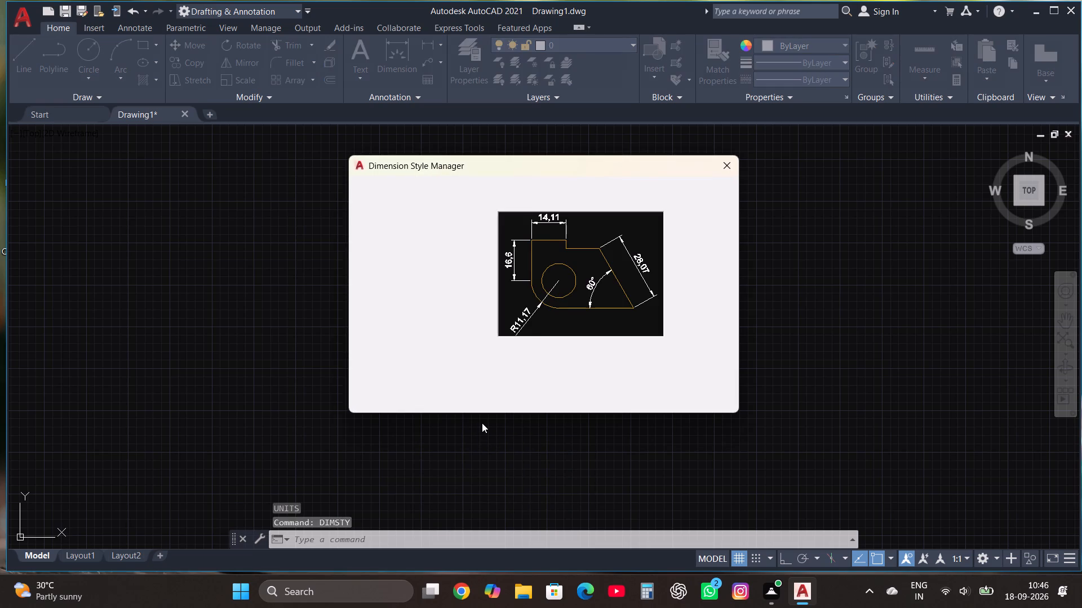
click(698, 267)
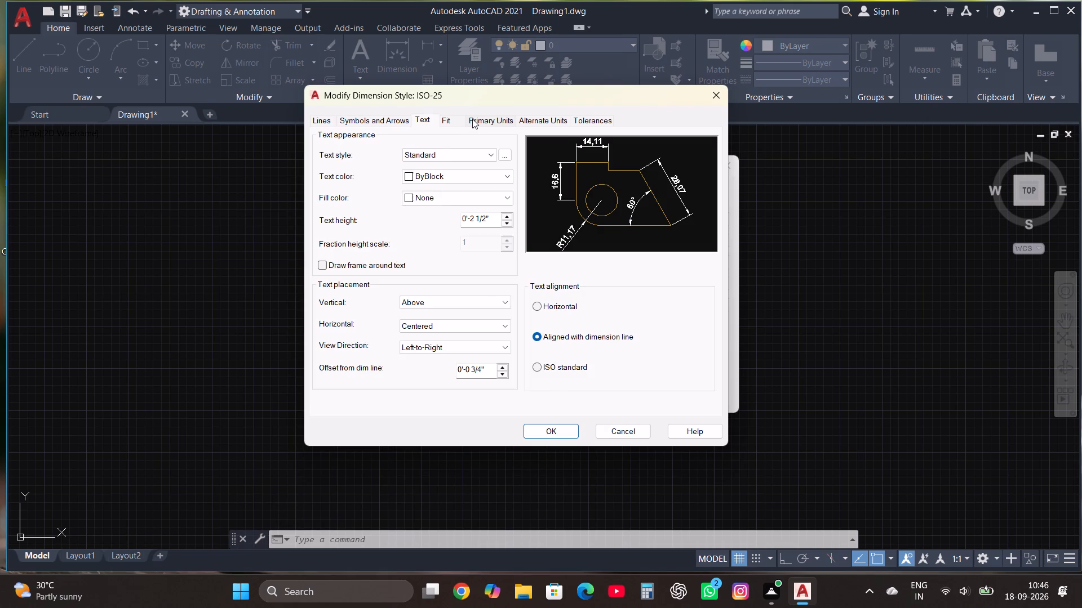
click(472, 119)
click(460, 150)
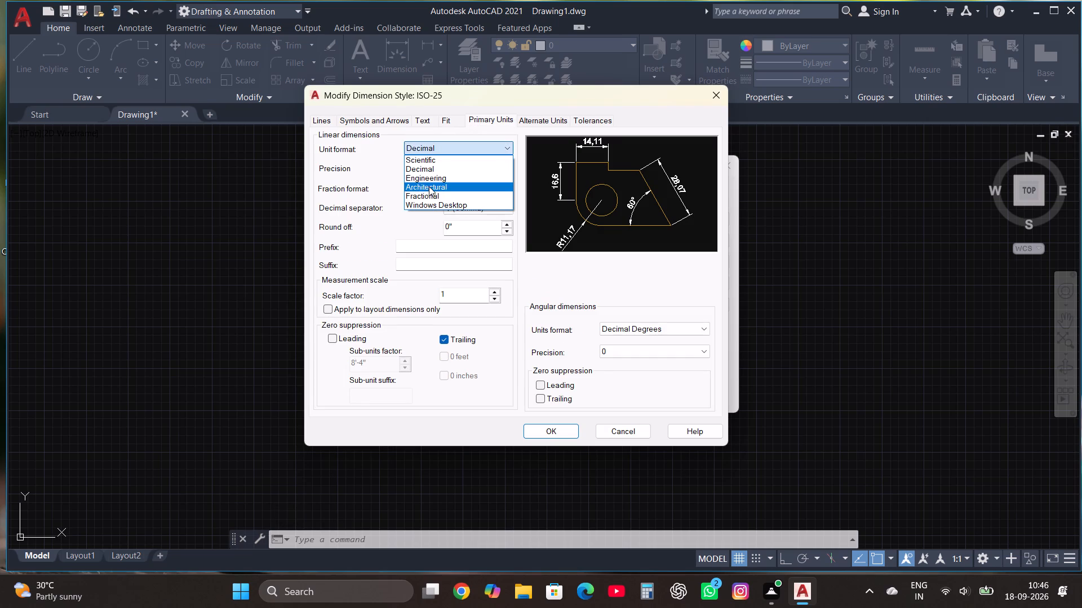
click(429, 186)
click(430, 167)
click(421, 179)
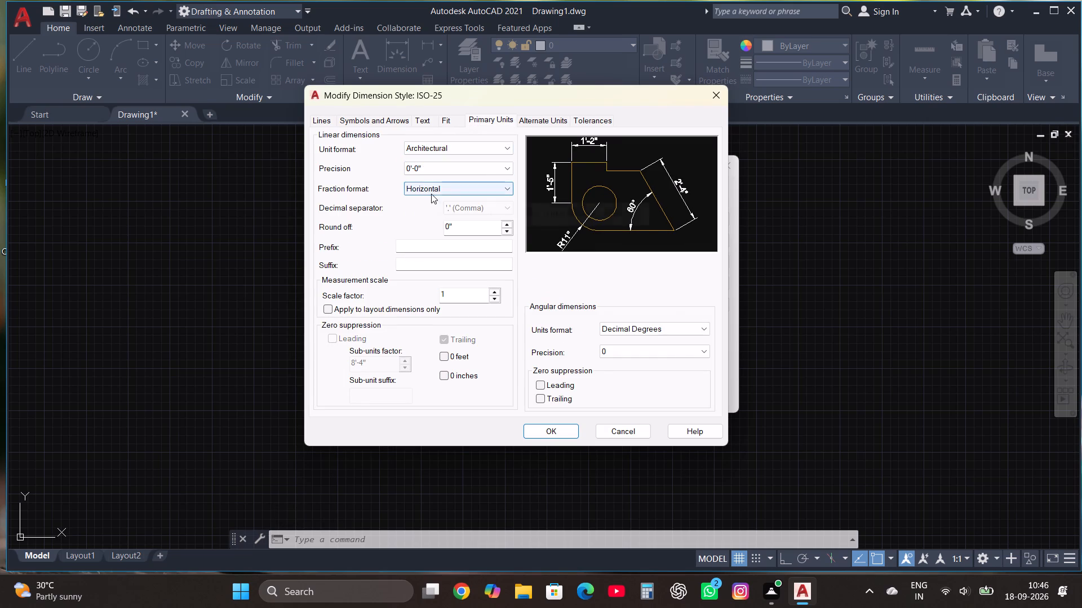
Set the ISO-25 dimension text height to 1' and accept the style changes.
click(424, 123)
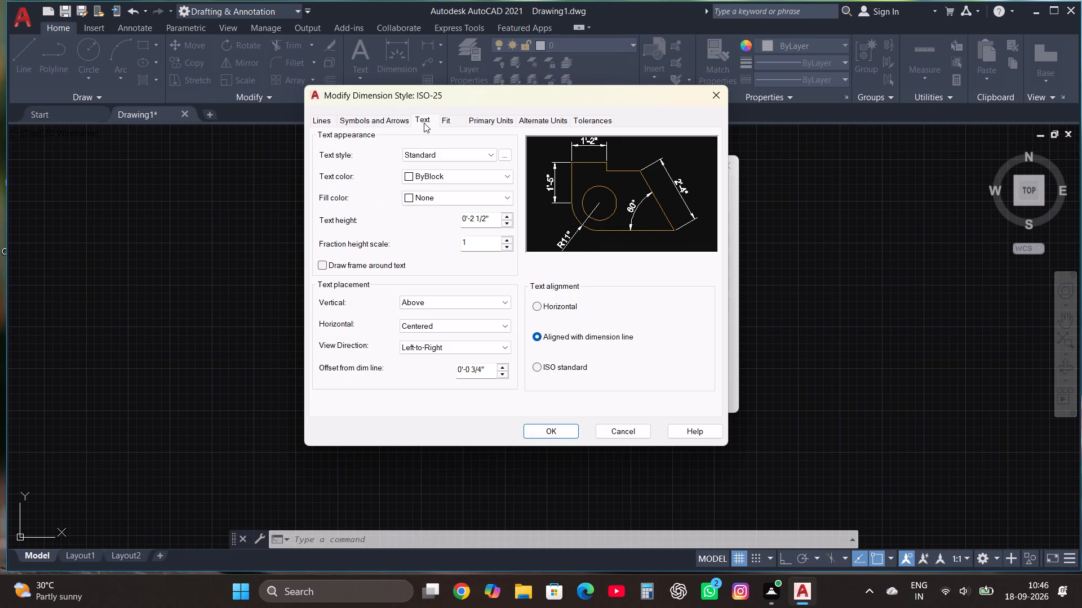
drag(498, 225, 437, 223)
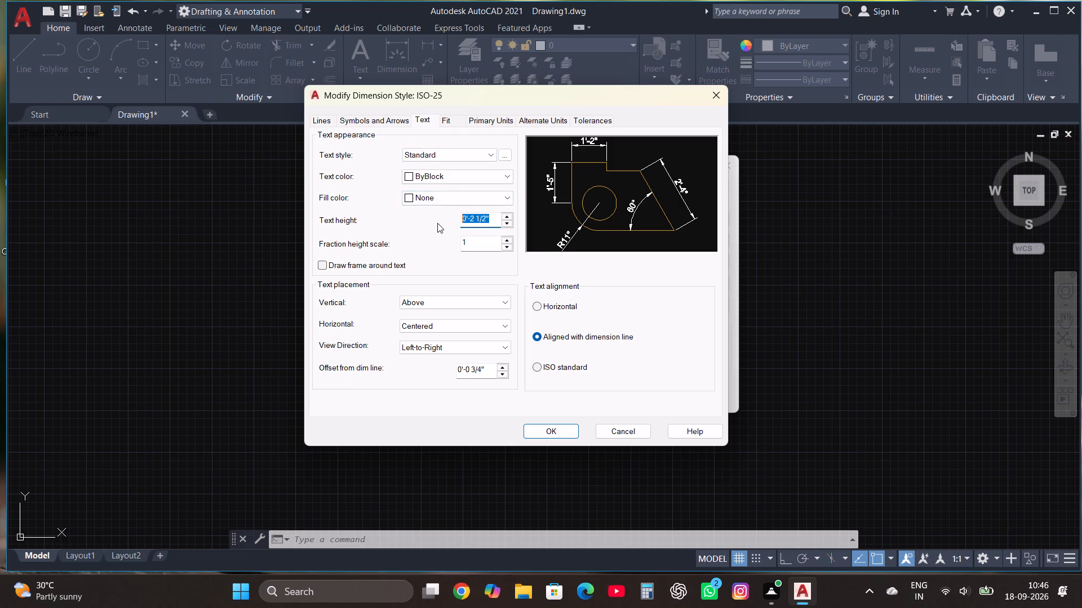
text(1')
click(551, 428)
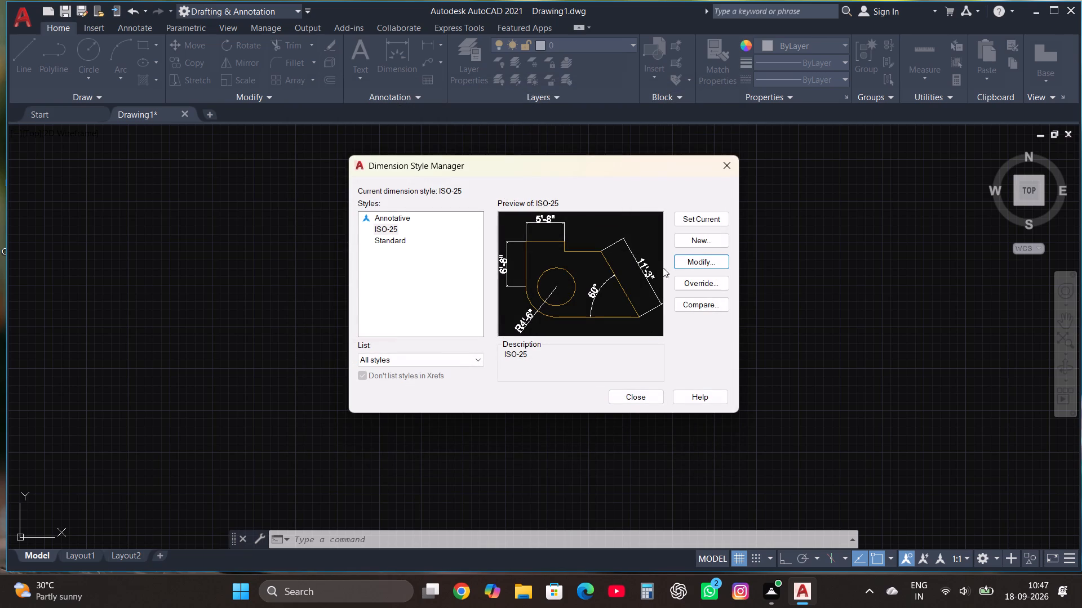
Review the ISO-25 style's primary units, make the style current and close the Dimension Style Manager.
click(693, 259)
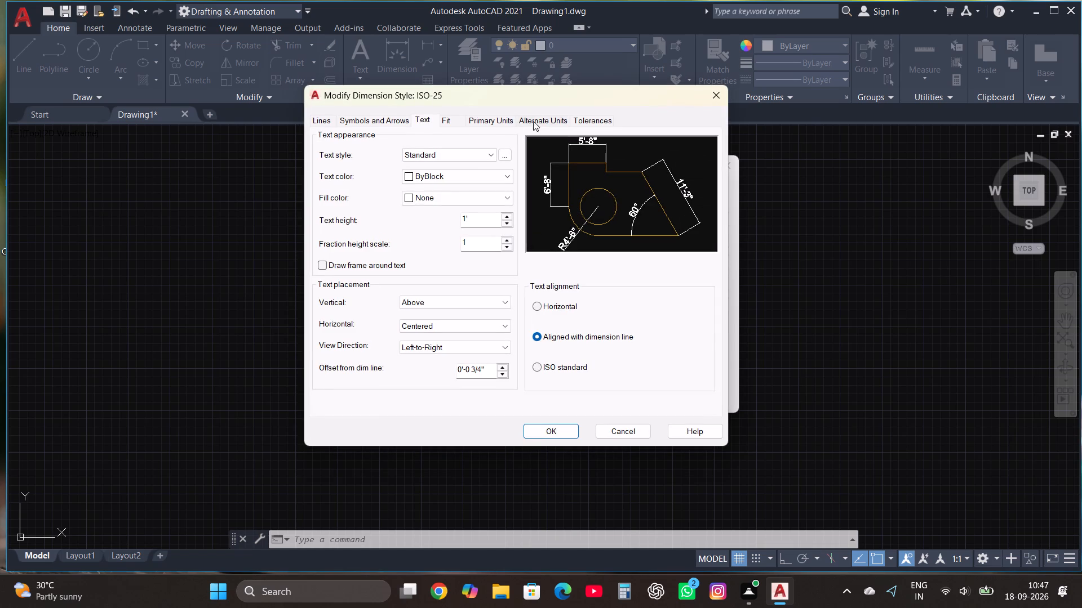
click(496, 118)
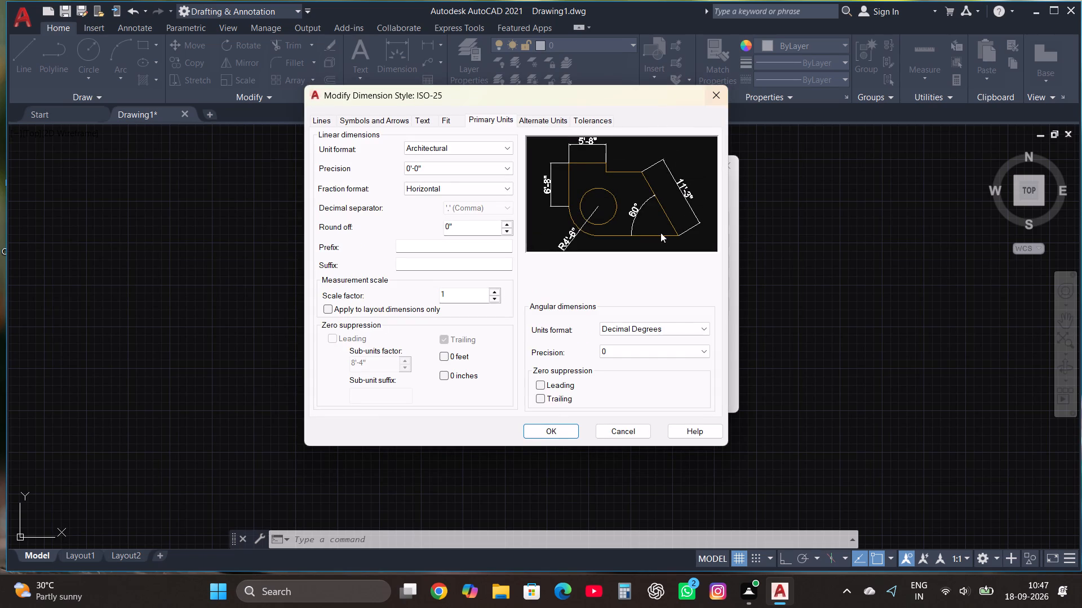
click(553, 431)
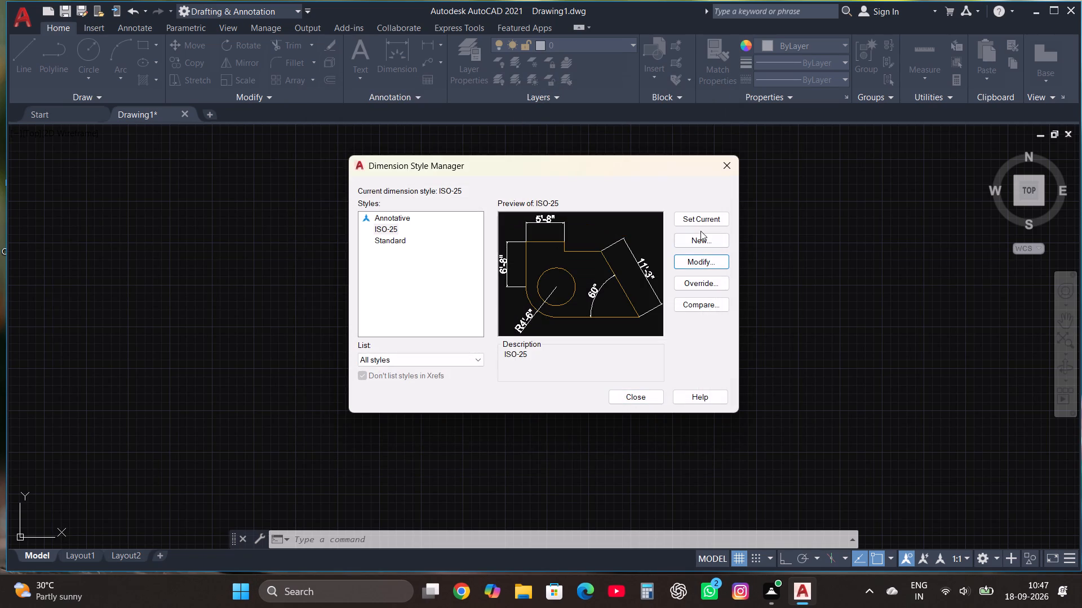
click(700, 221)
click(638, 400)
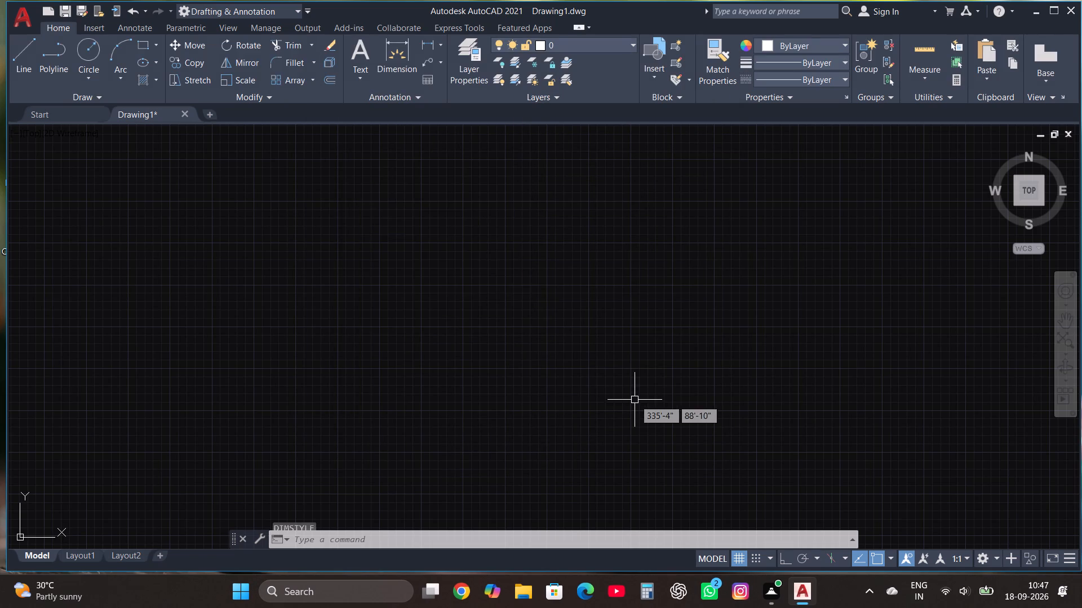
Save the new drawing in Documents as G+1 PLAN in AutoCAD 2018 Drawing format.
click(25, 21)
click(56, 162)
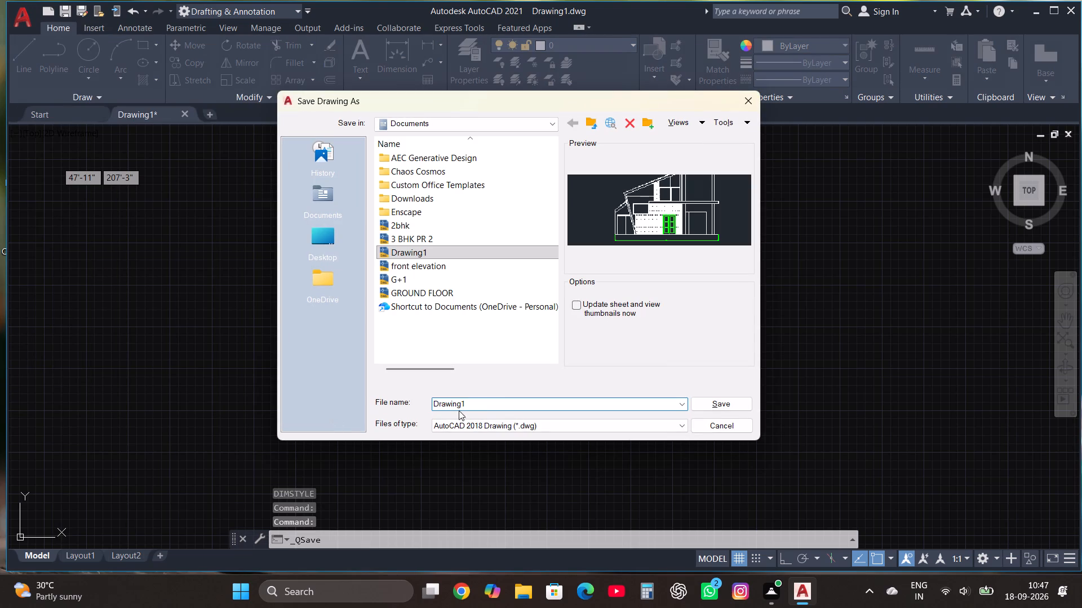
click(468, 402)
key(BackSpace)
key(BackSpace)
key(BackSpace)
key(BackSpace)
key(BackSpace)
key(BackSpace)
key(BackSpace)
key(BackSpace)
key(BackSpace)
key(BackSpace)
key(BackSpace)
key(BackSpace)
key(BackSpace)
key(BackSpace)
key(BackSpace)
key(BackSpace)
key(BackSpace)
key(BackSpace)
key(BackSpace)
key(BackSpace)
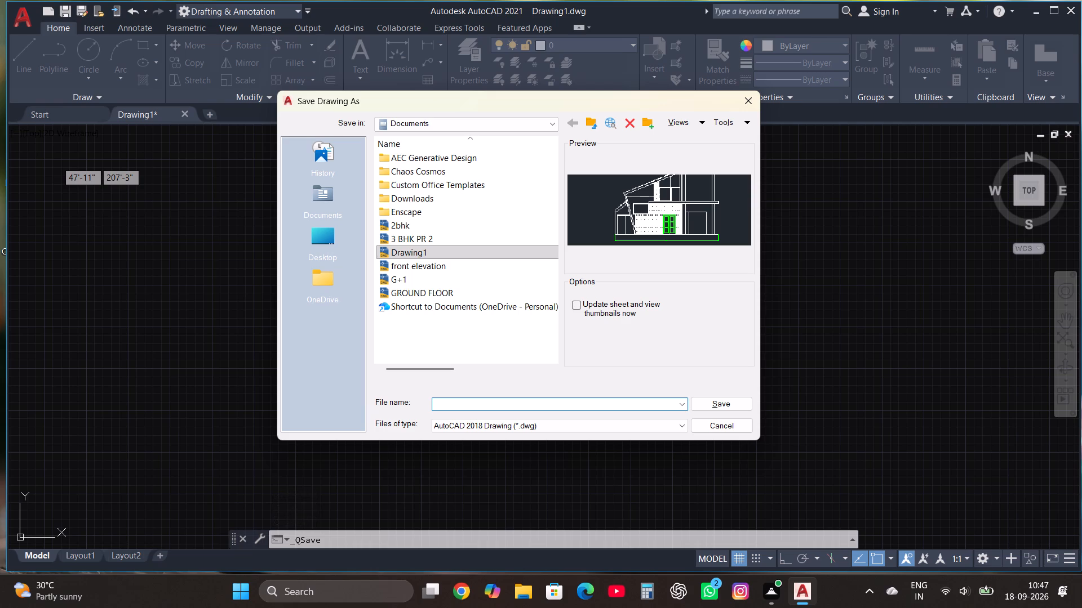
key(g)
text(+1 PLAN)
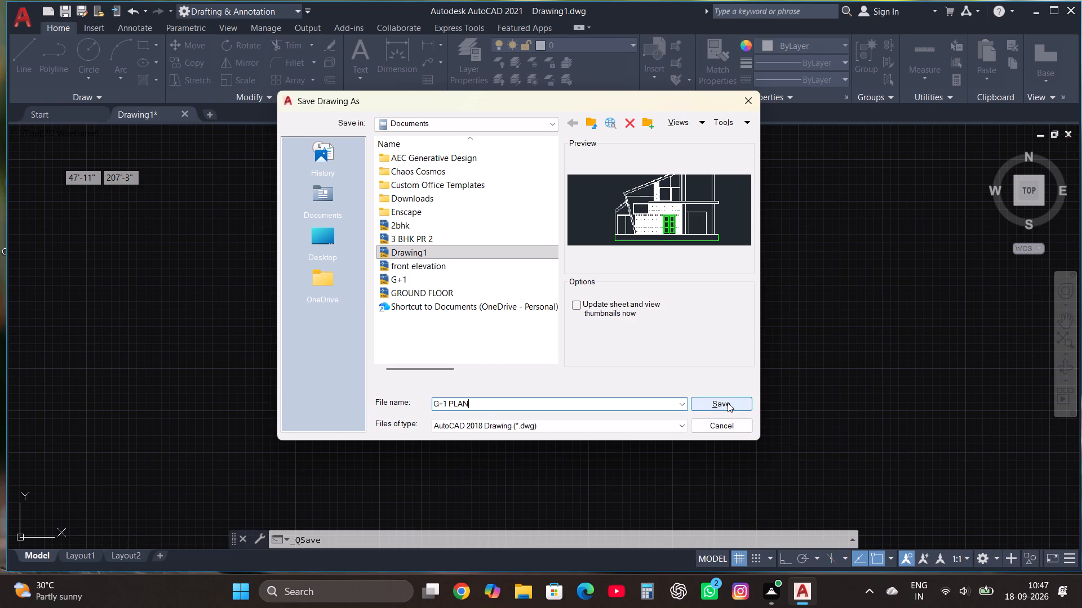
click(728, 403)
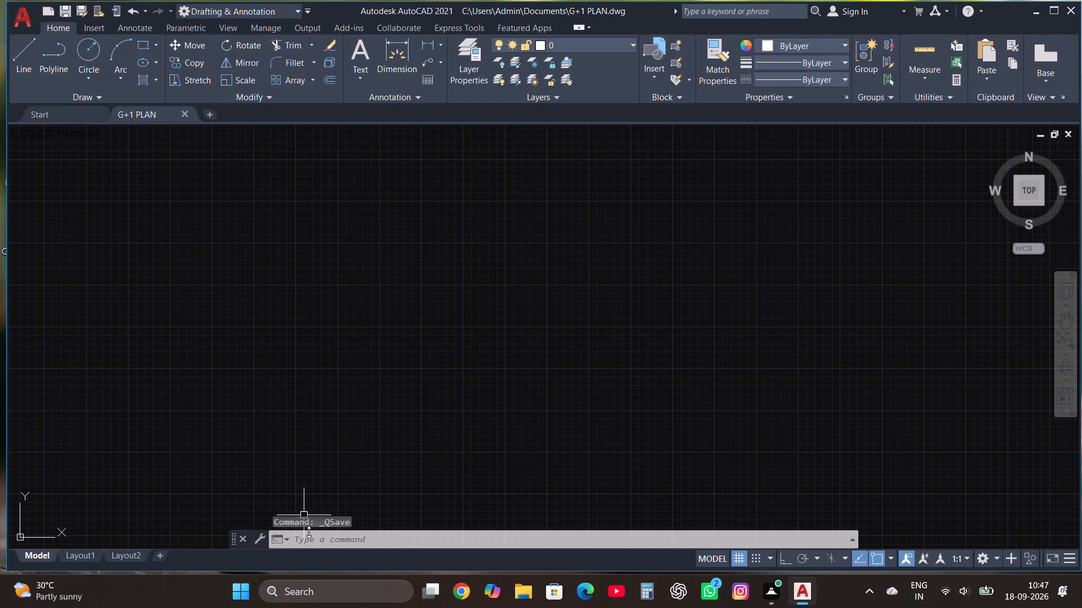
Save the drawing, with a copy named G+1 PLAN in the Downloads folder as an AutoCAD 2018 Drawing.
click(26, 17)
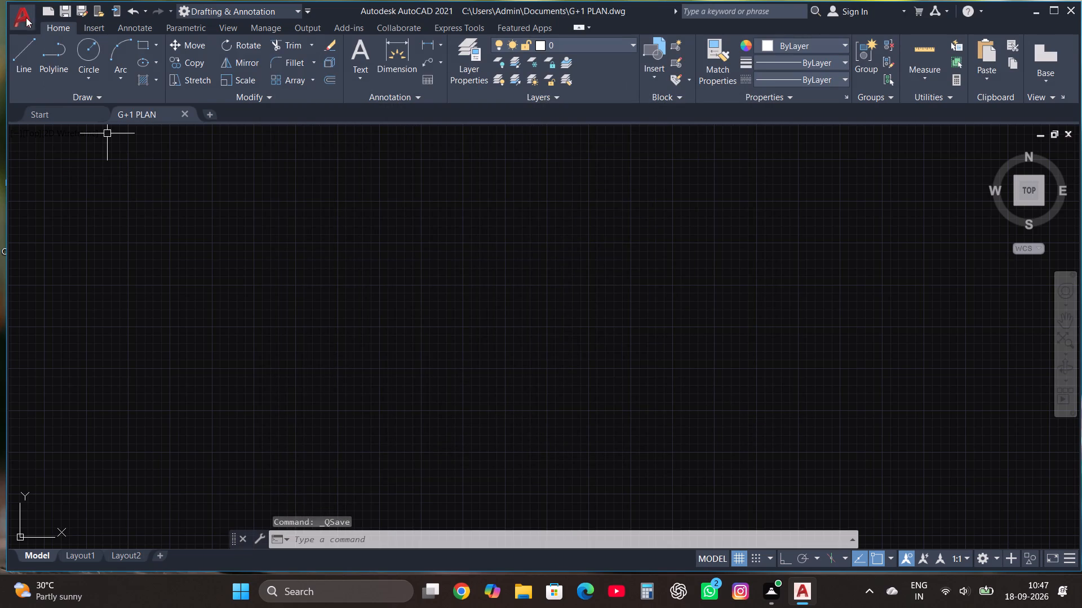
click(64, 160)
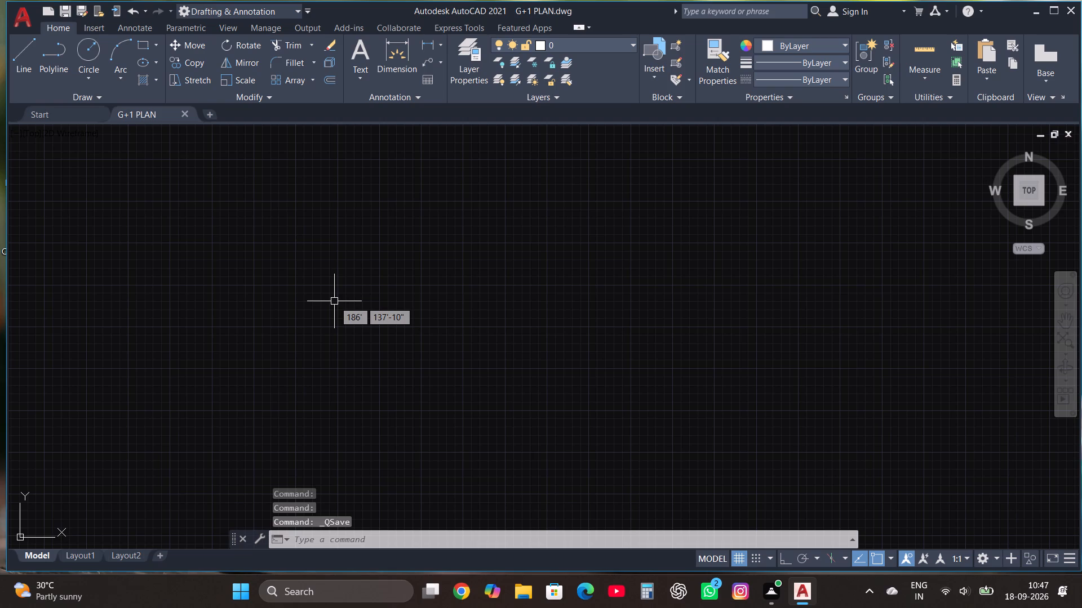
click(24, 26)
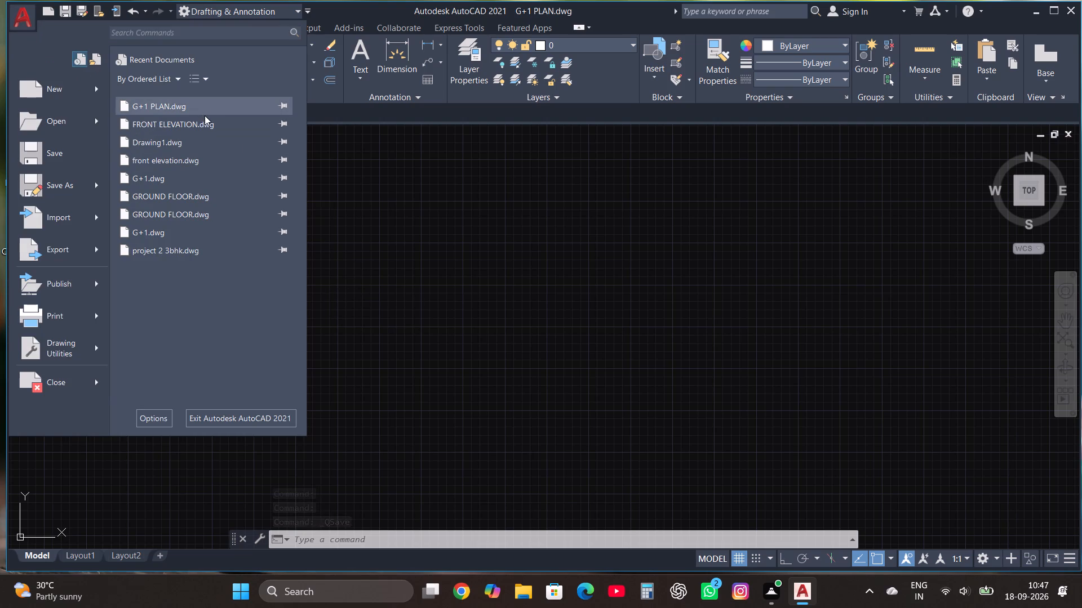
click(59, 182)
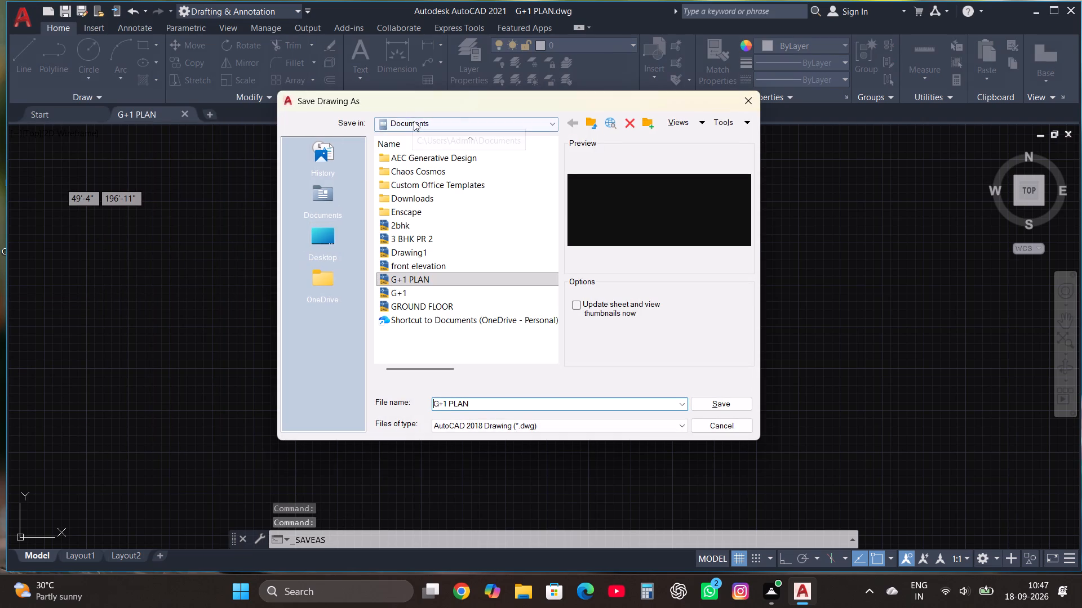
click(414, 121)
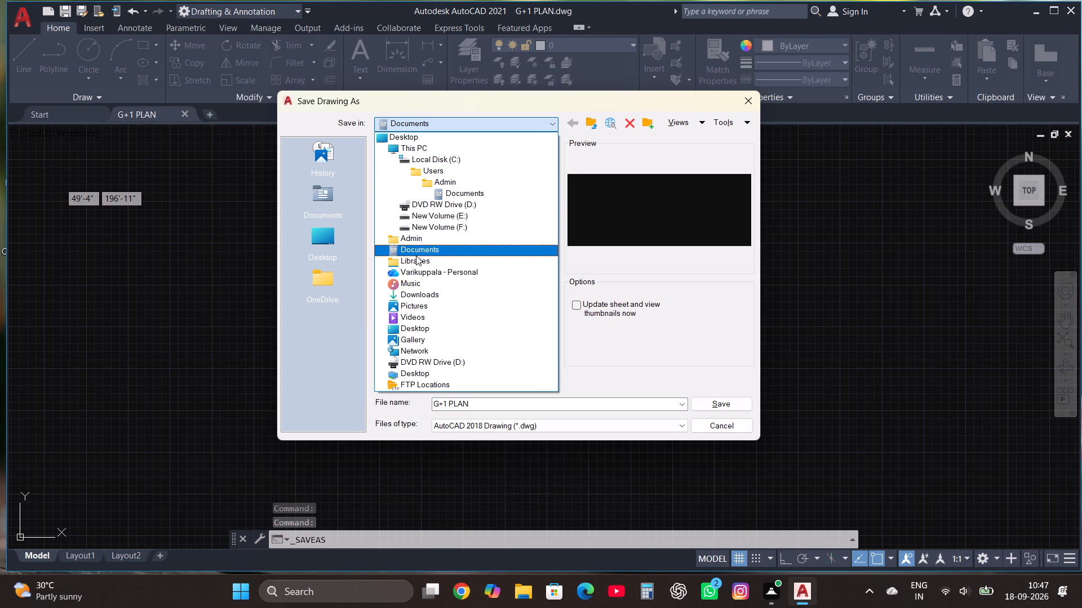
click(414, 294)
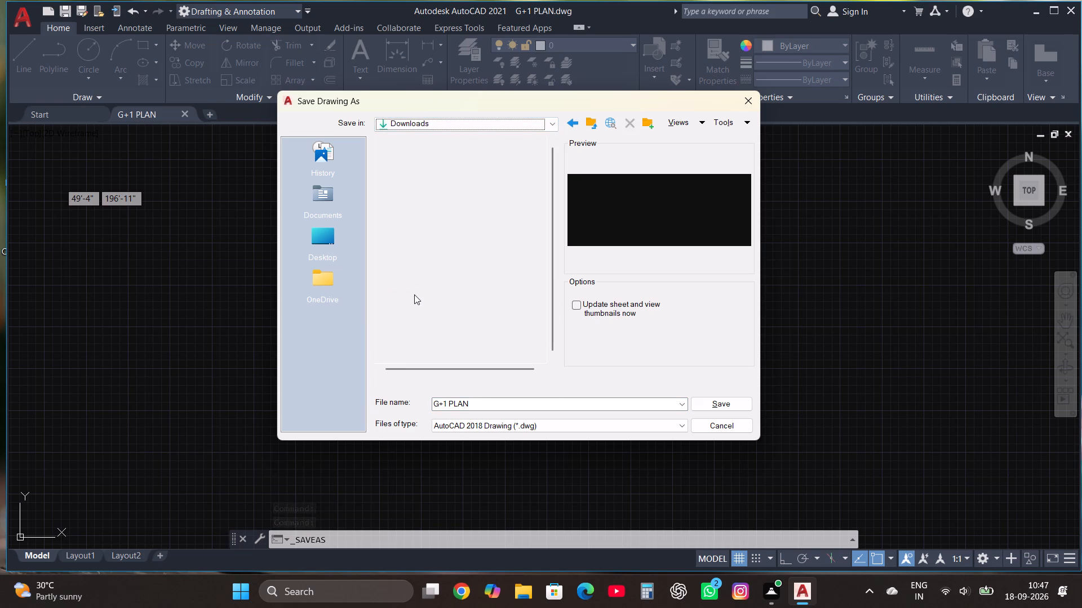
click(697, 399)
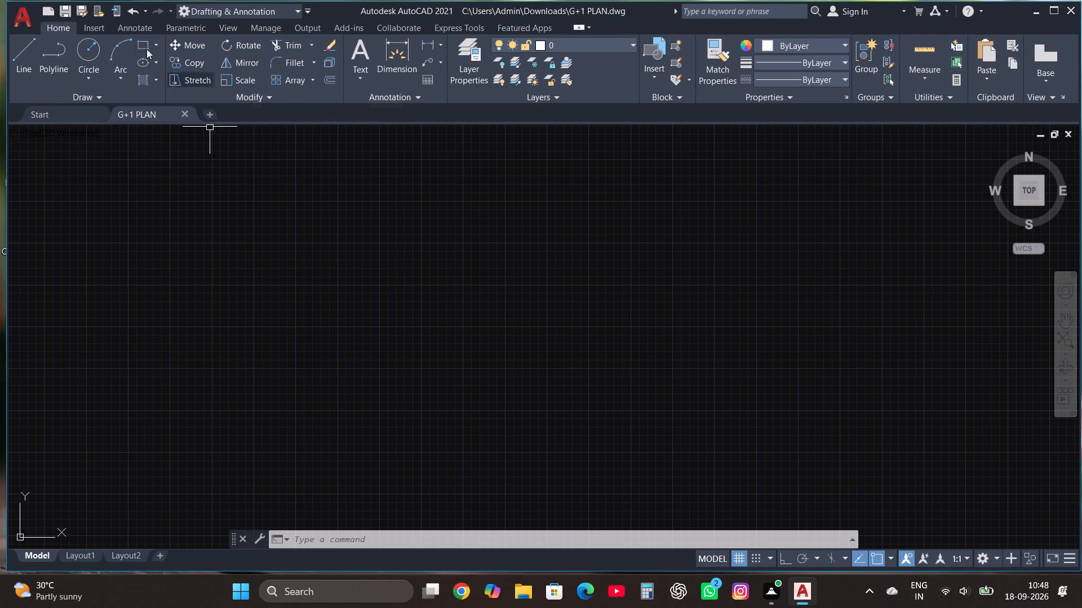
Draw the plan's outer boundary as a rectangle 20' wide by 35' high.
click(145, 41)
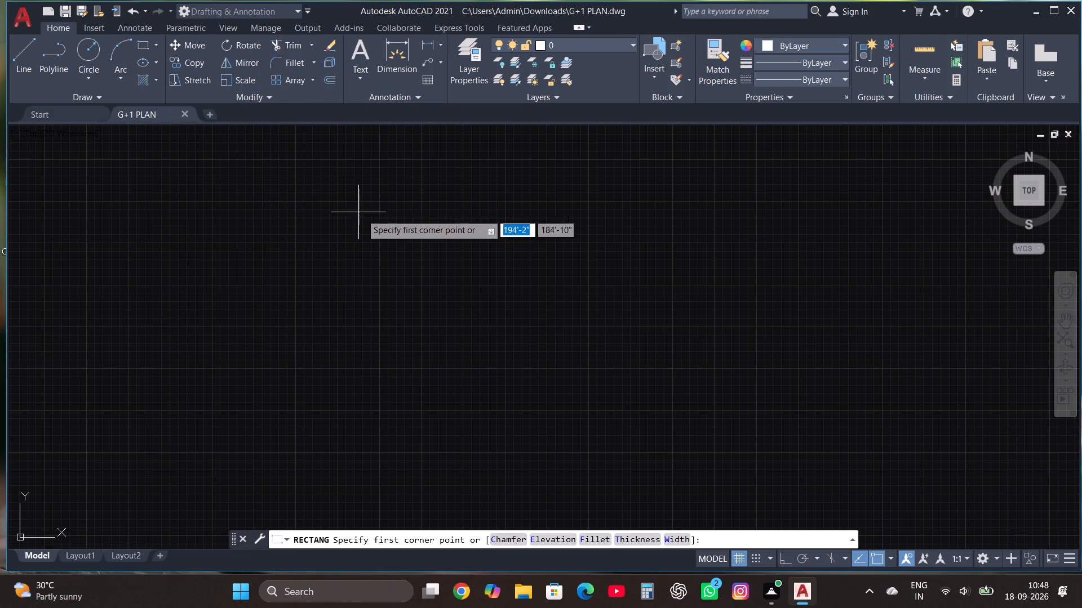
click(332, 229)
text(21)
key(BackSpace)
text(0')
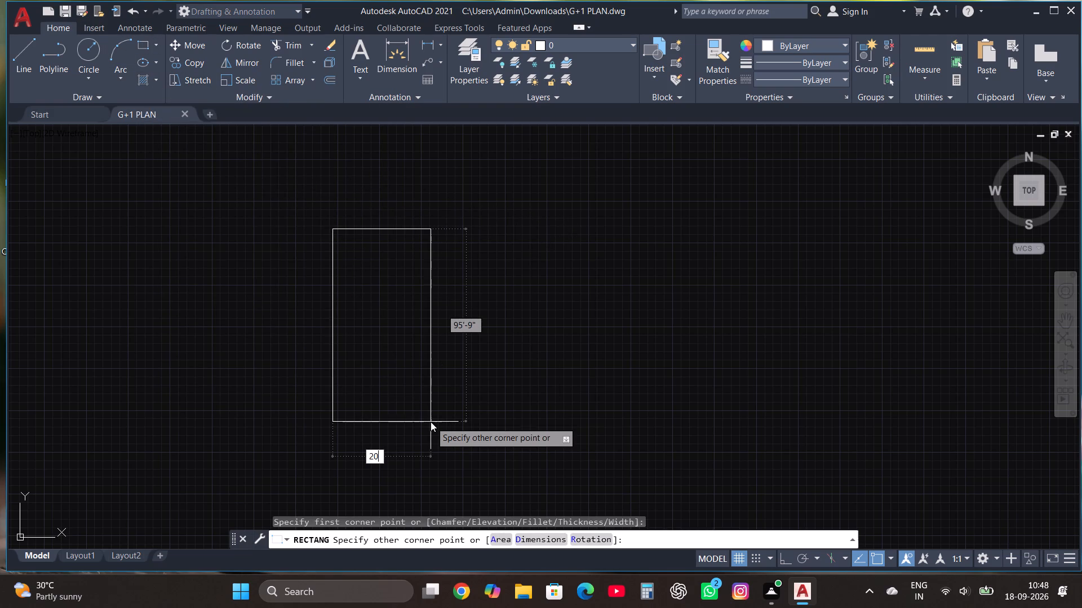
key(comma)
text(35')
key(Return)
Offset the boundary rectangle inward by 9" to form the inner face of the outer walls.
scroll(431, 422, down, 3)
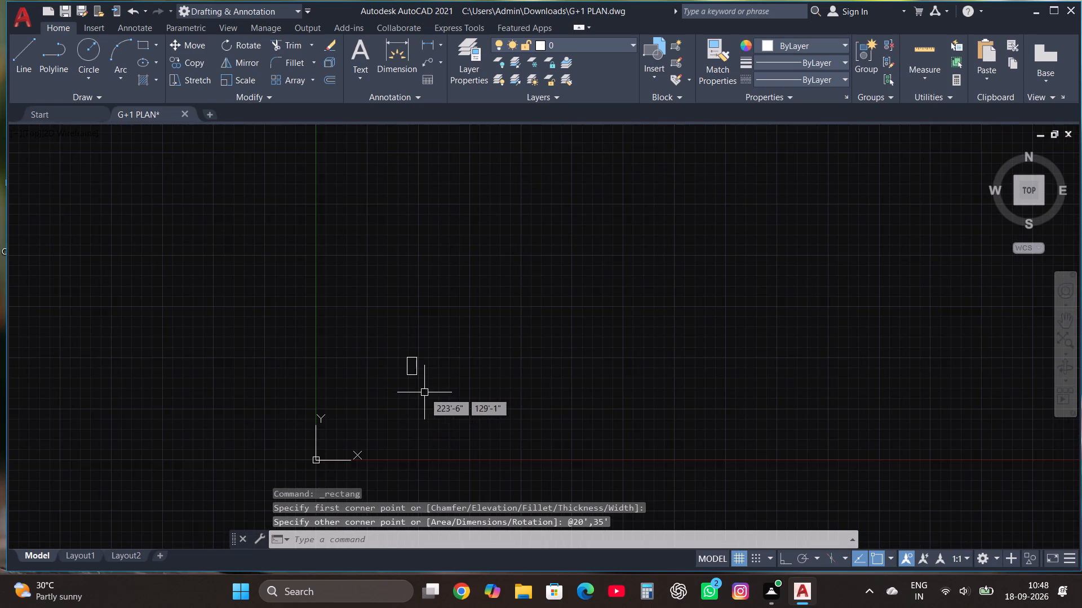
scroll(422, 391, up, 2)
scroll(406, 343, up, 3)
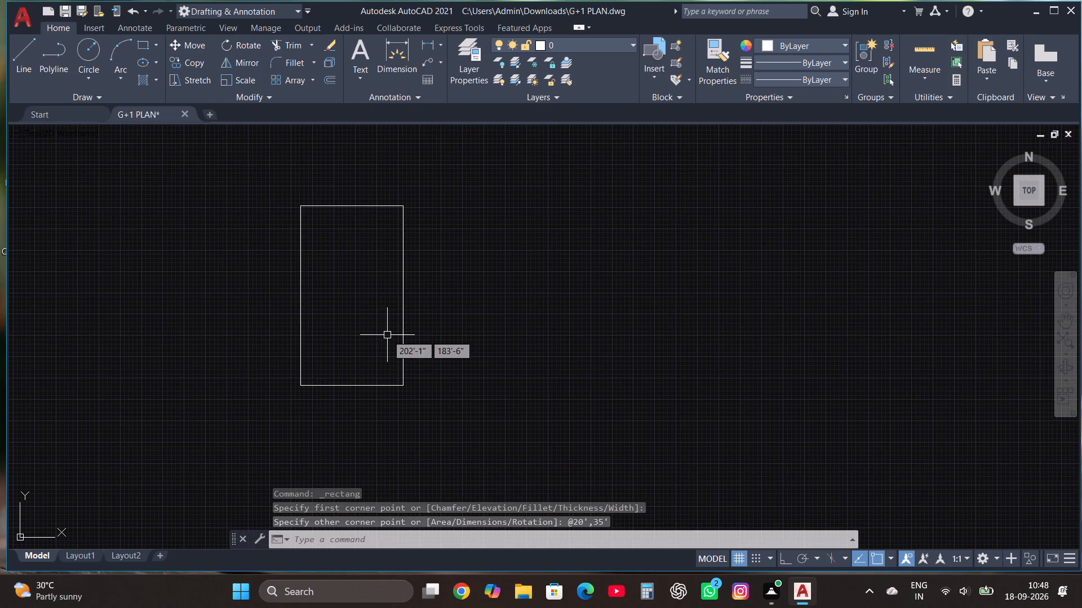
scroll(385, 335, up, 1)
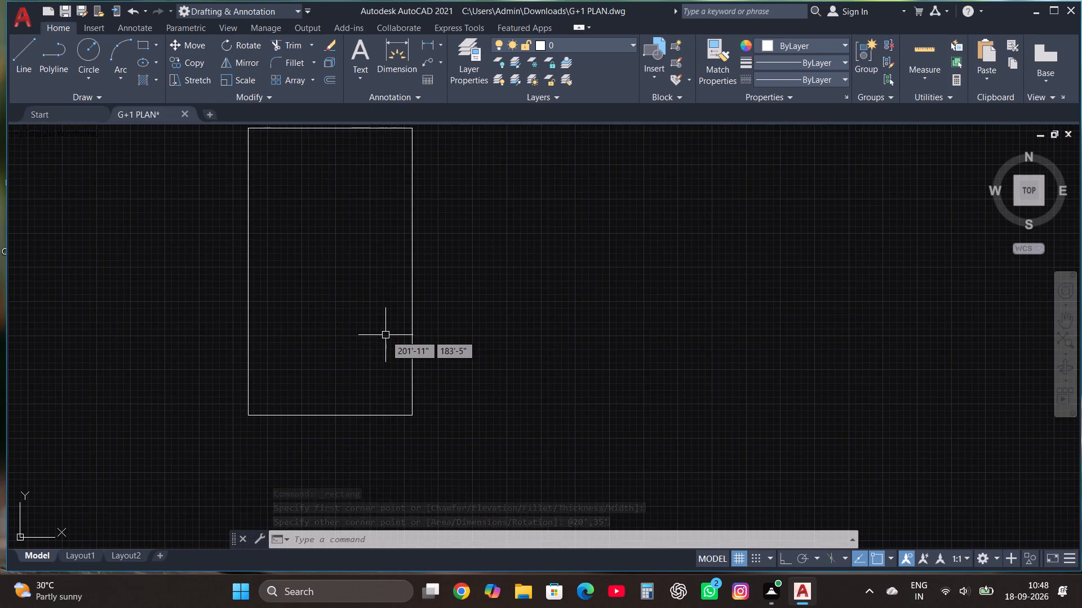
scroll(385, 335, up, 1)
scroll(345, 368, down, 2)
click(283, 312)
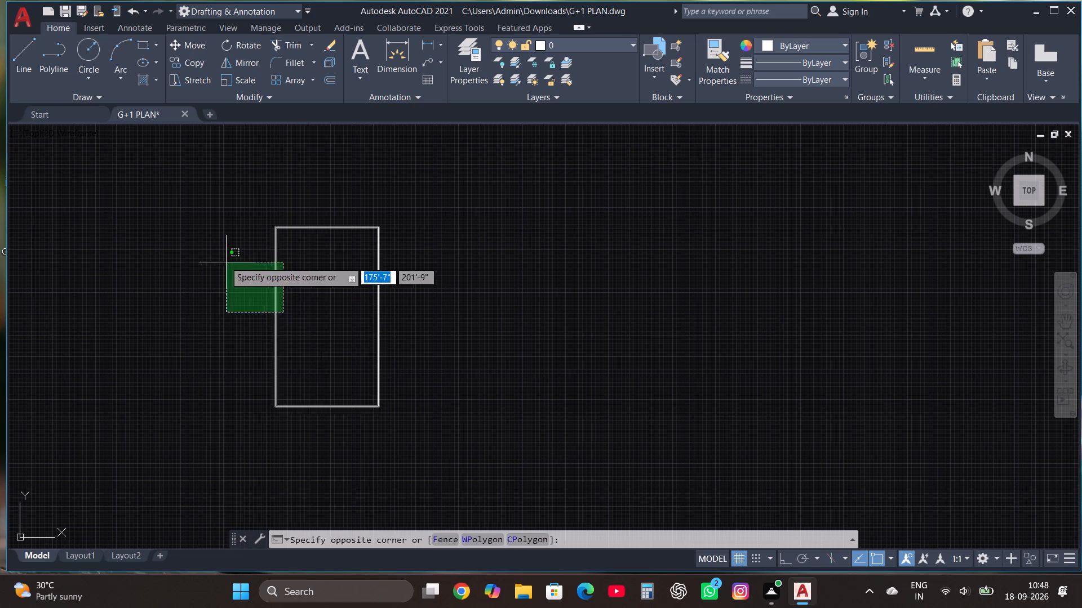
click(223, 261)
click(322, 82)
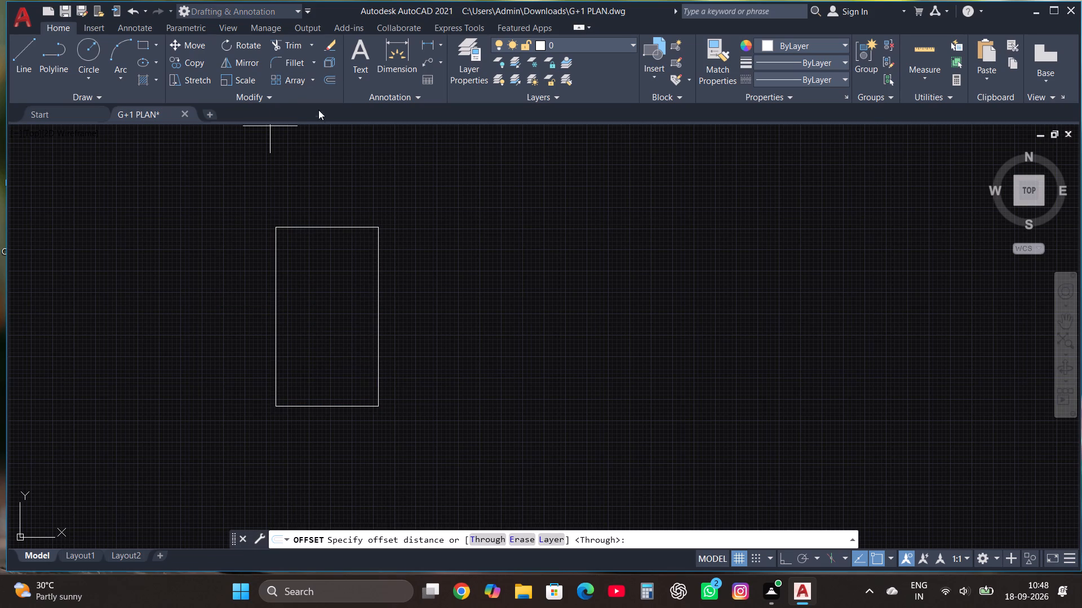
click(320, 227)
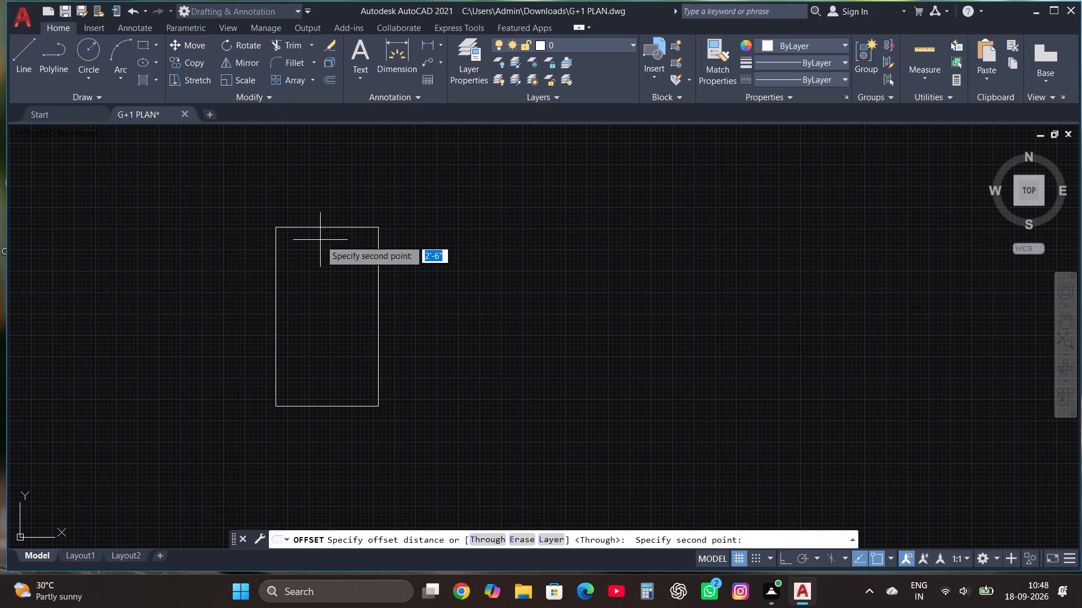
click(320, 240)
text(9")
key(Return)
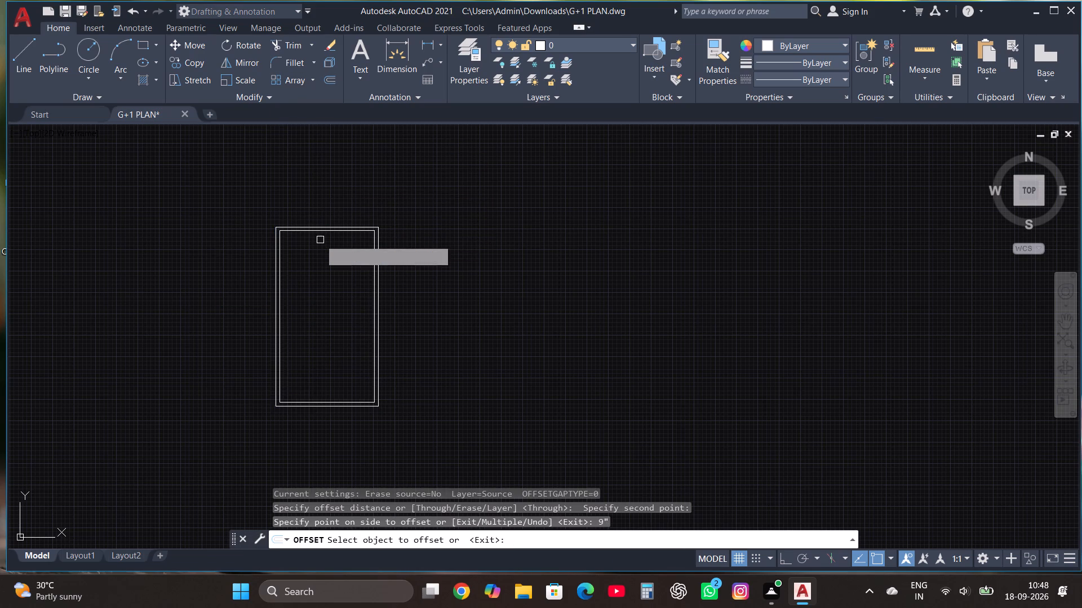
key(Escape)
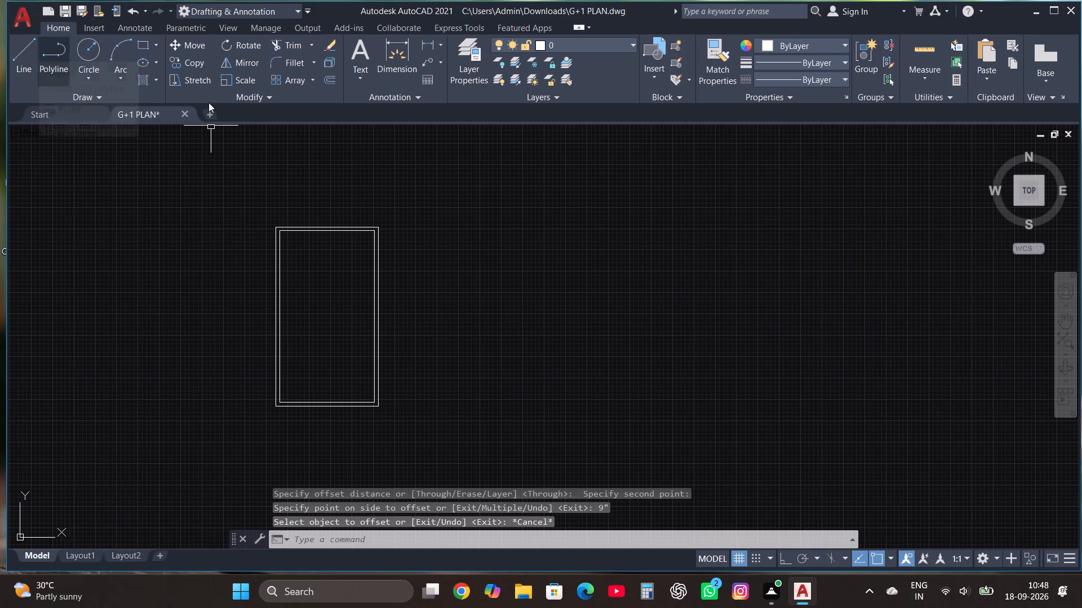
With Ortho on, outline a 9' by 10' room with lines from the inner wall's top-left corner: 9' right, 10' down, 9' left.
scroll(335, 290, up, 1)
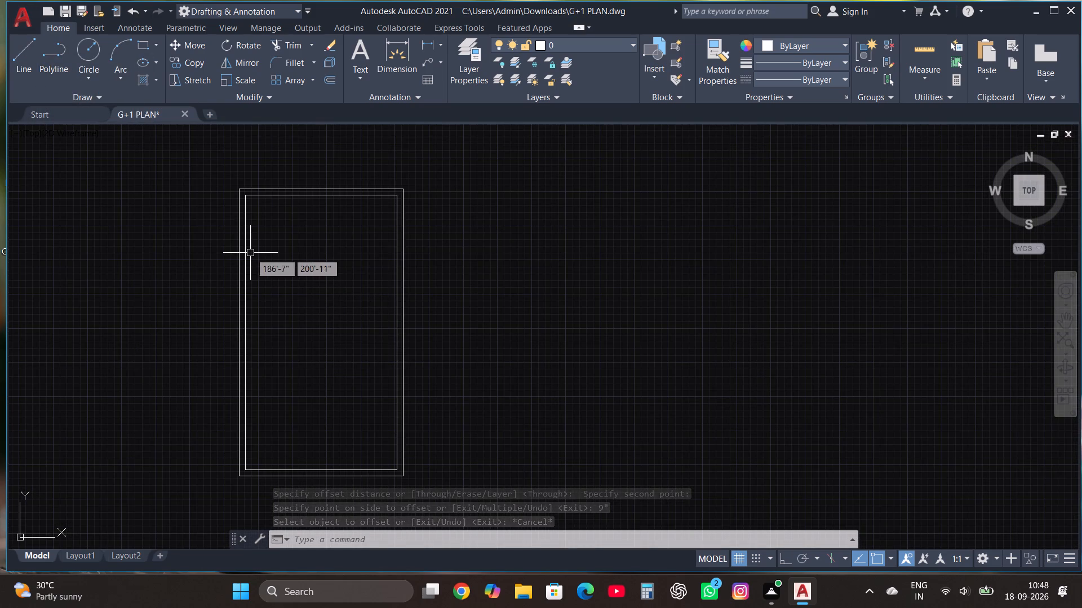
click(29, 61)
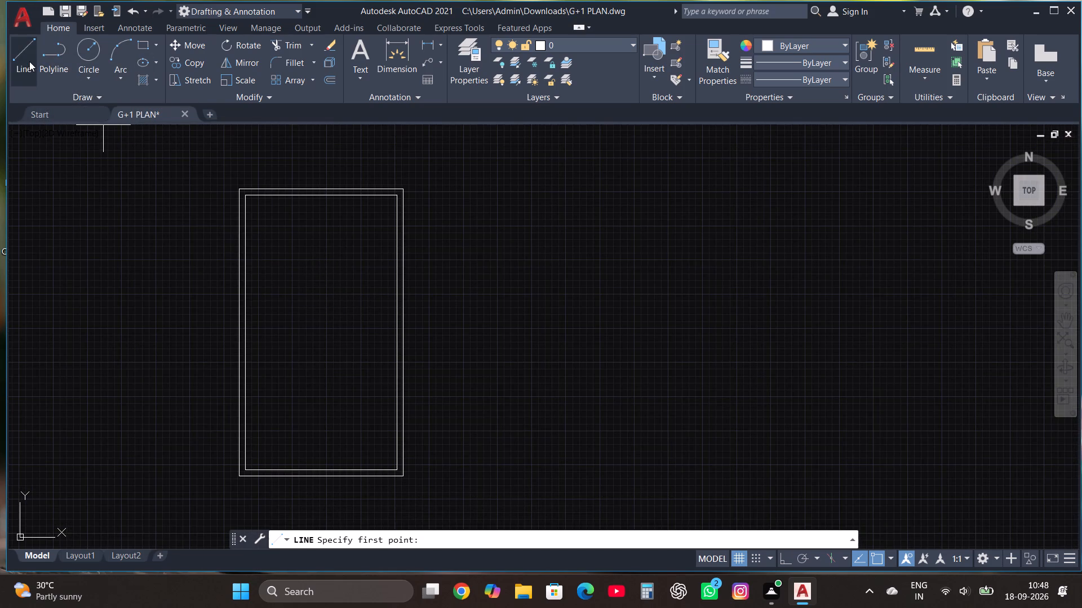
scroll(287, 194, up, 2)
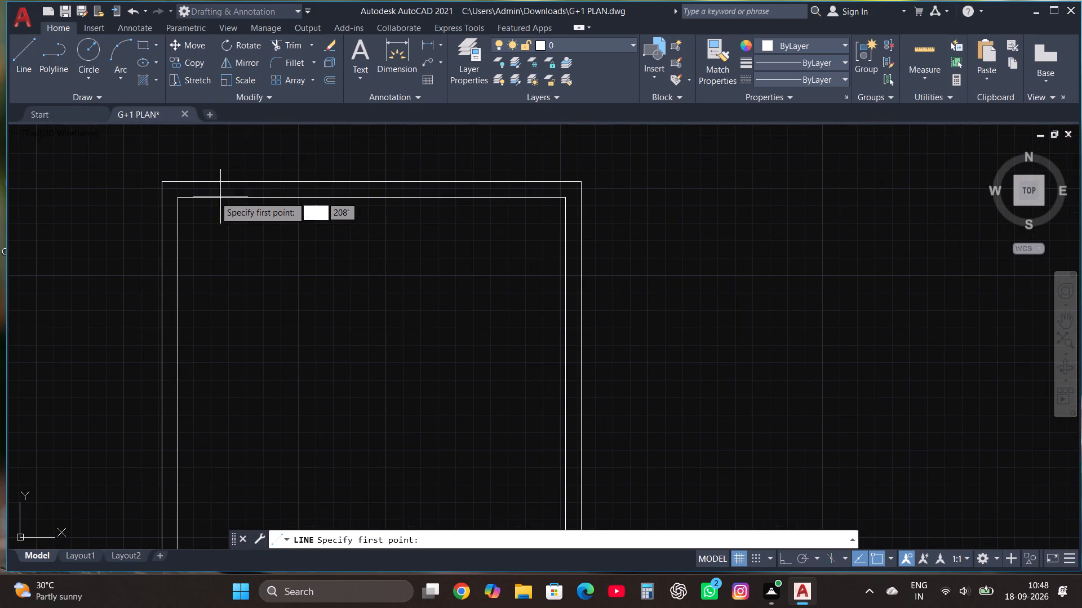
click(176, 196)
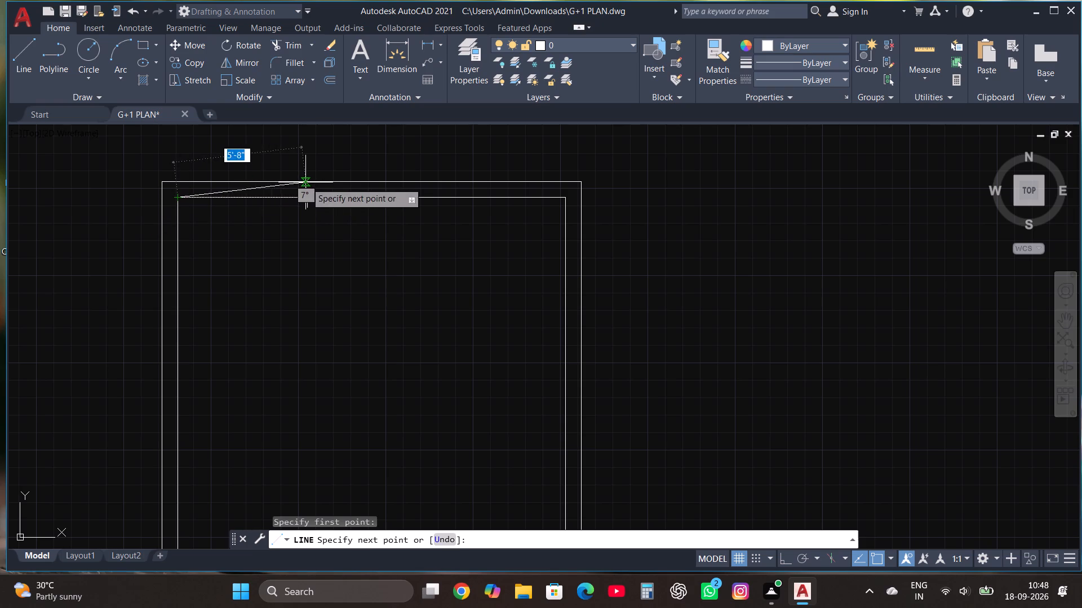
key(F8)
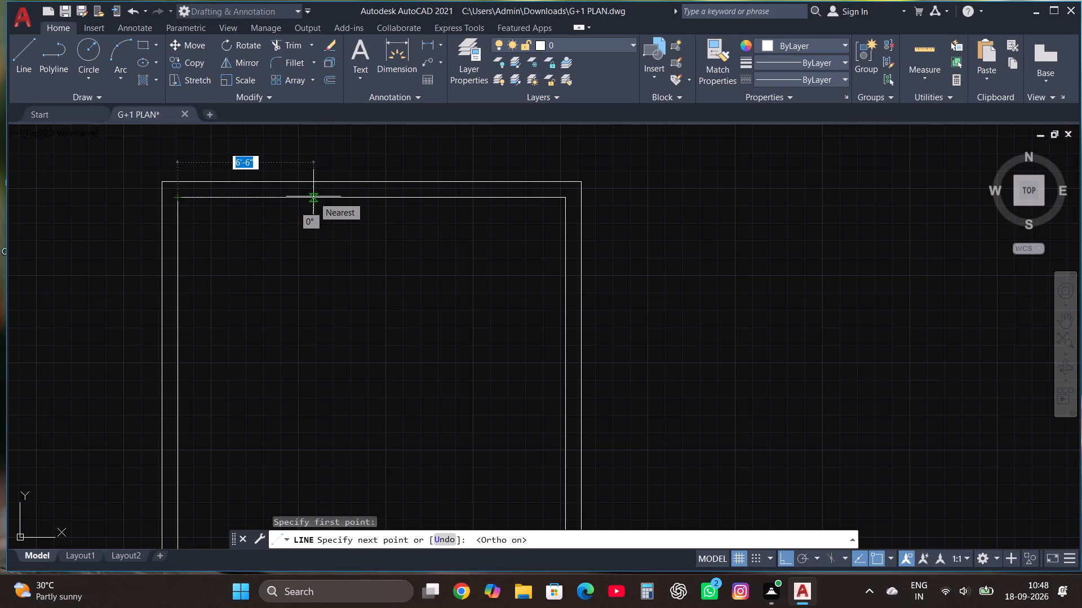
text(9')
key(Return)
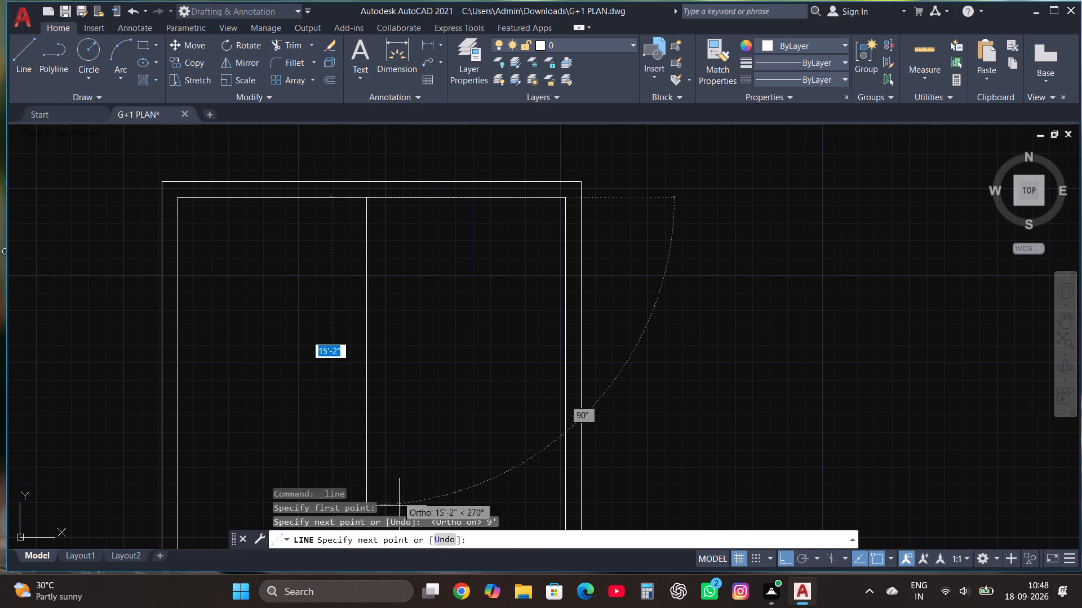
text(10')
key(Return)
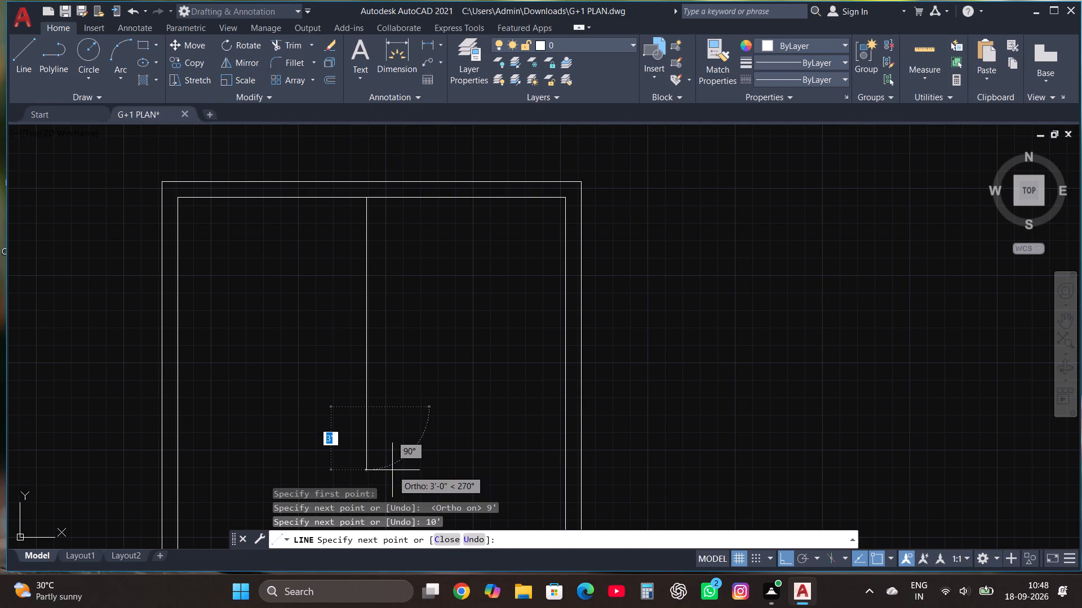
text(9')
key(Return)
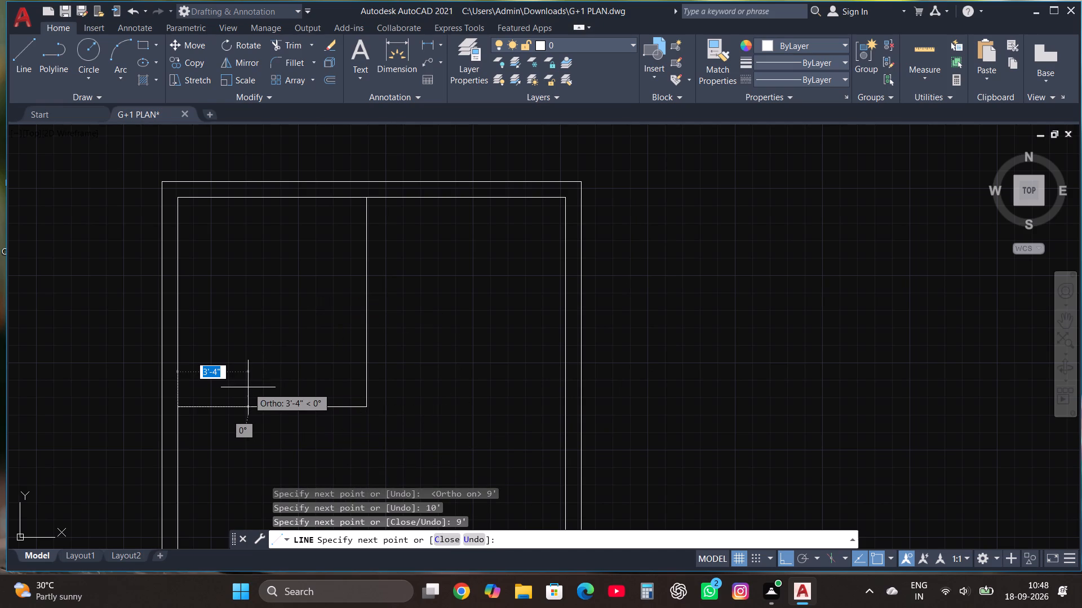
key(Escape)
Outline a 4' wide space right of the 9' by 10' room, running 4' along the inner top wall, down, and back to the room's lower-right corner.
scroll(287, 312, down, 1)
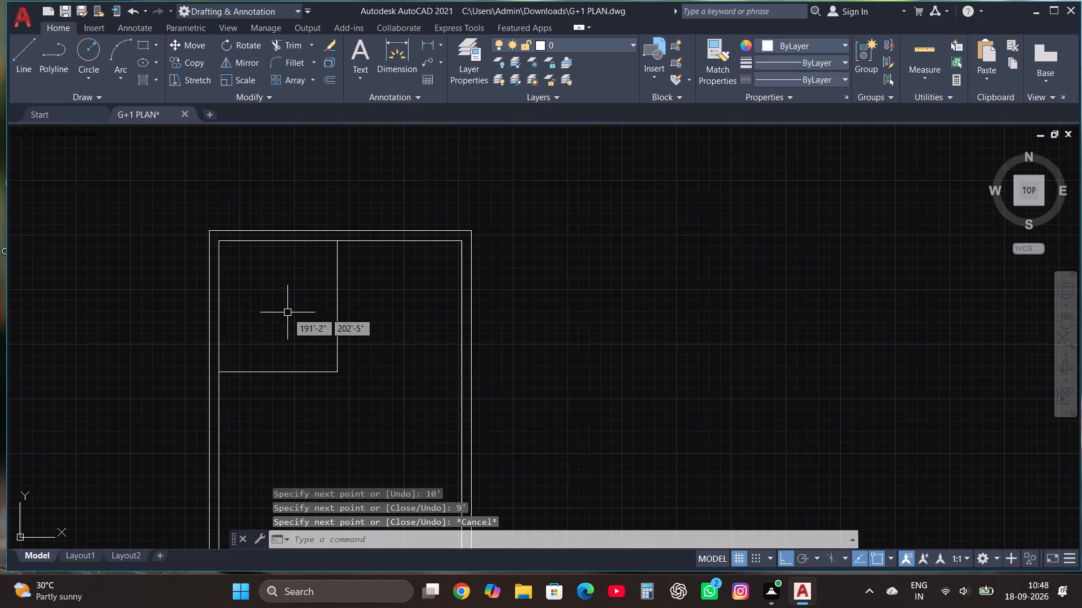
scroll(371, 312, up, 1)
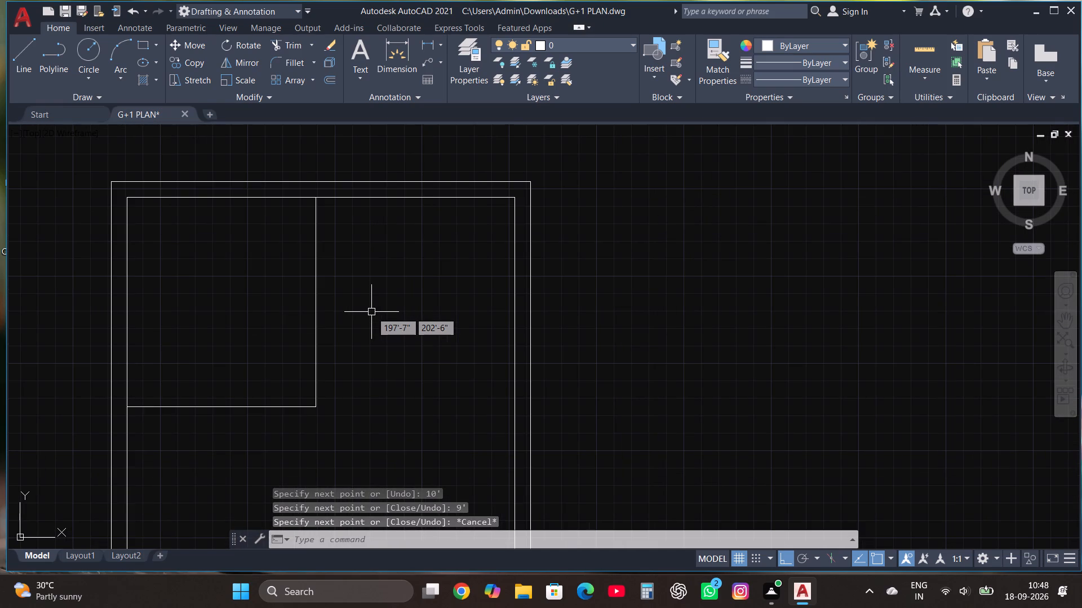
click(27, 60)
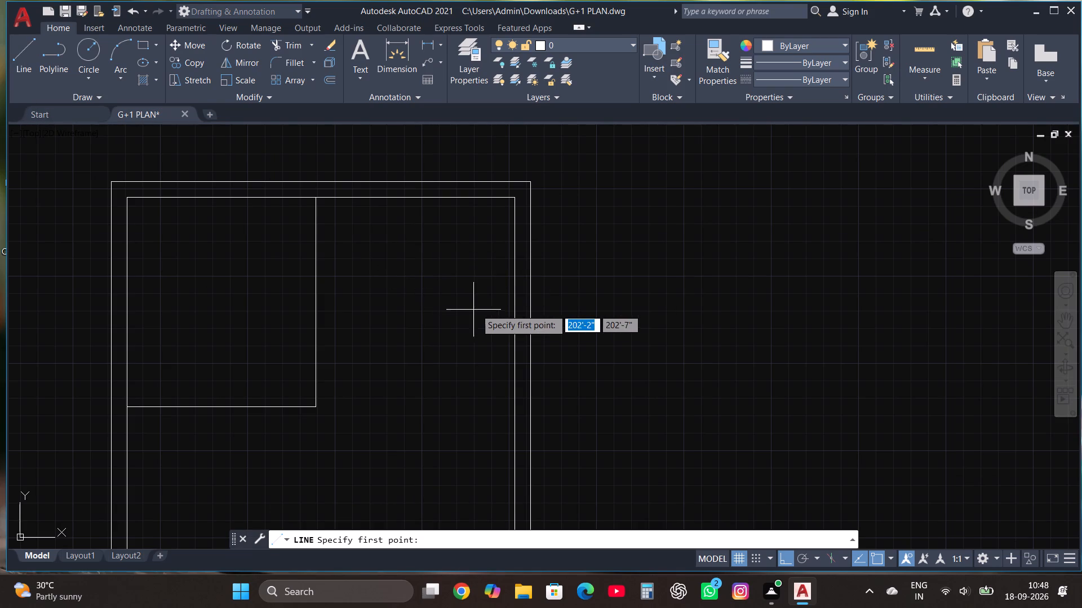
click(316, 198)
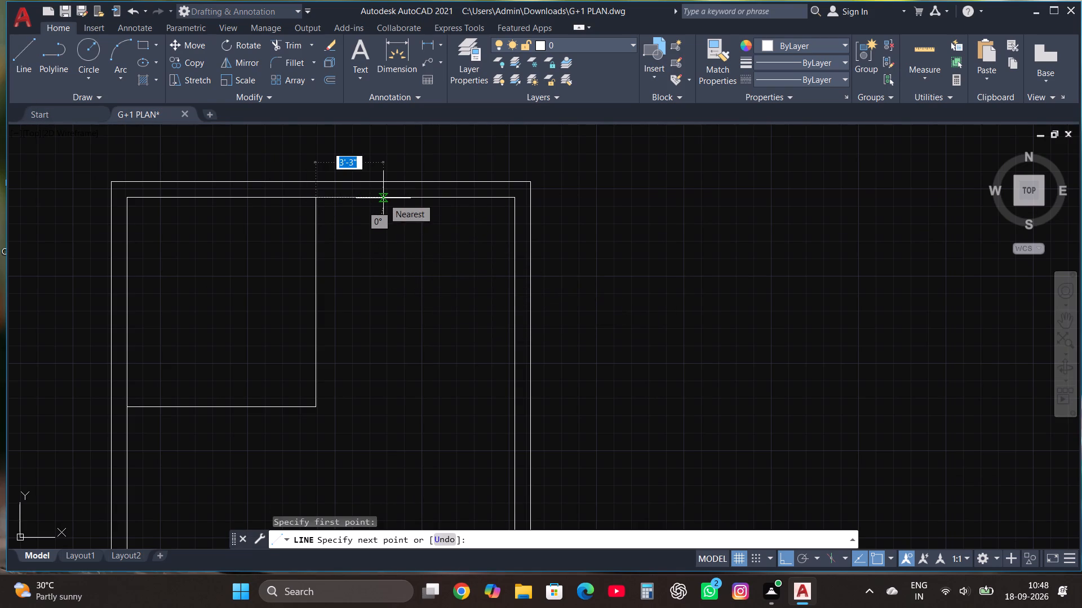
text(4')
key(Return)
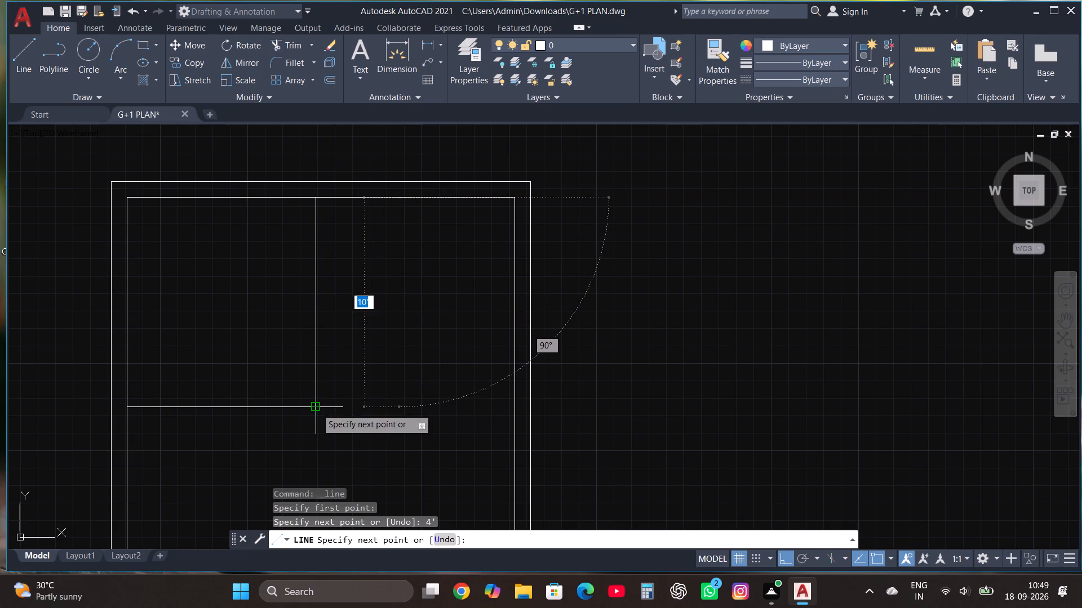
click(382, 408)
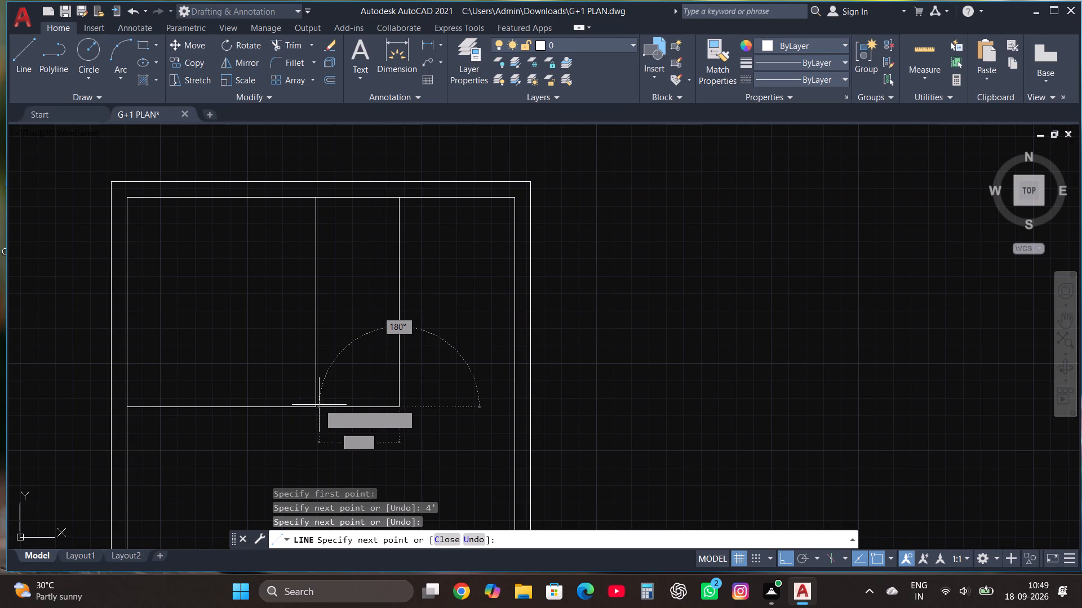
click(317, 405)
key(Escape)
Offset the vertical line between the two rooms 4.5" to the right to form the partition wall.
click(331, 371)
click(293, 341)
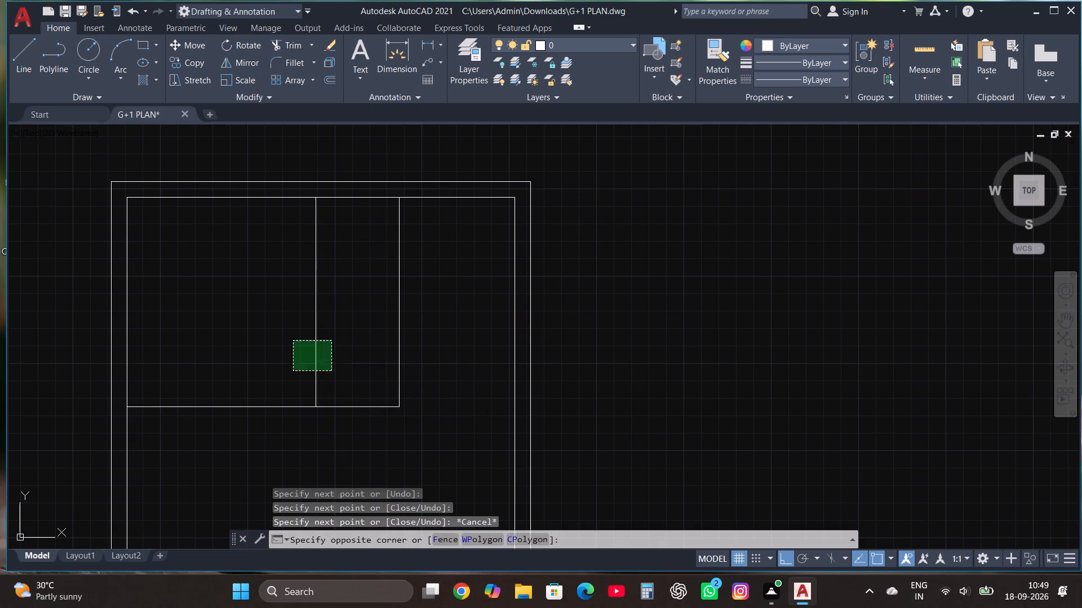
click(326, 81)
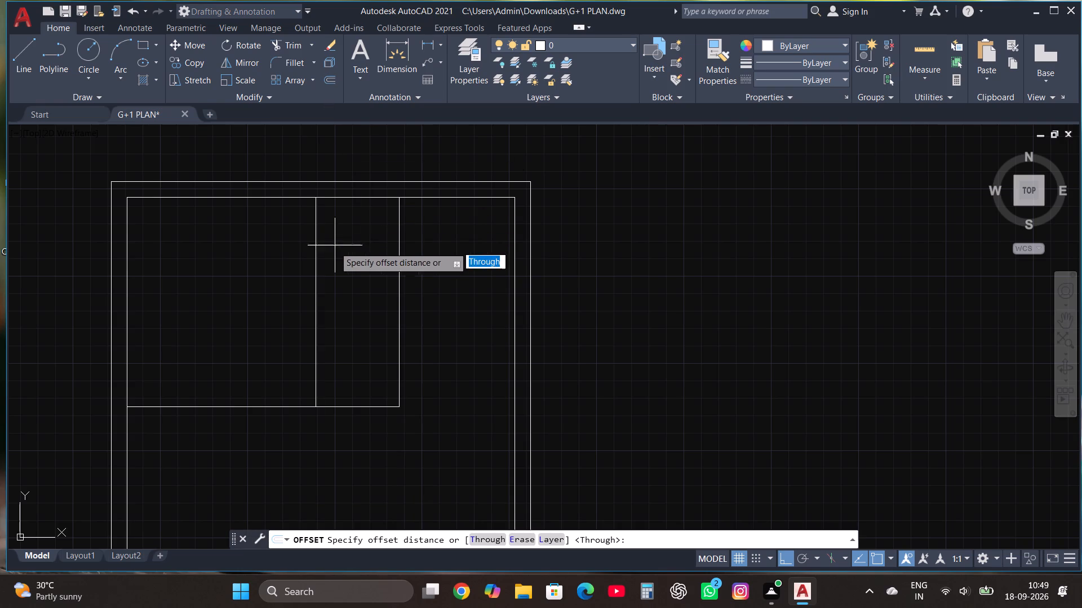
click(317, 274)
click(322, 275)
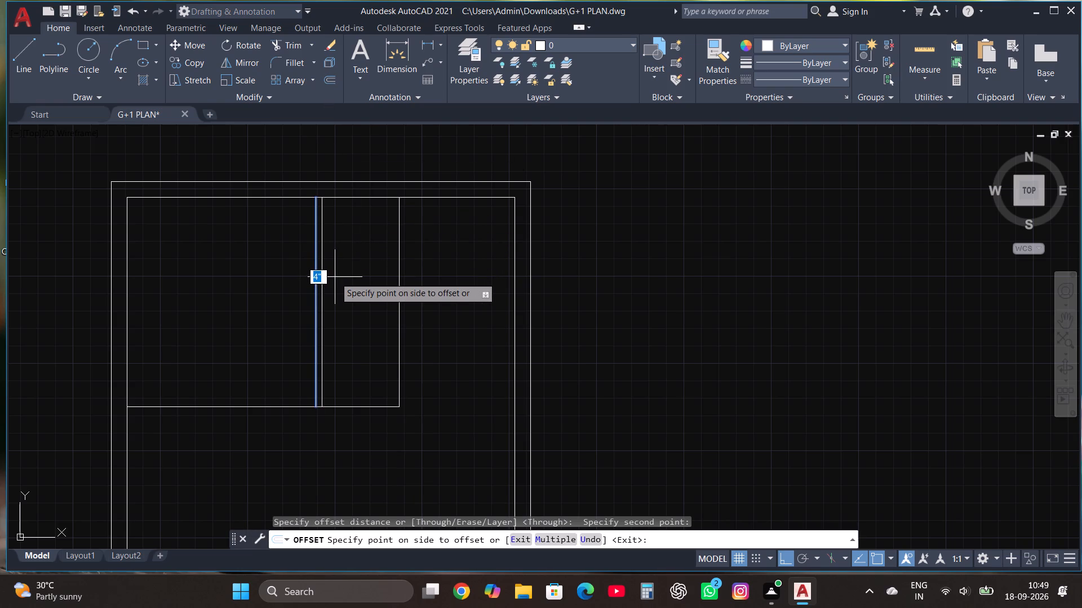
text(4.5")
key(Return)
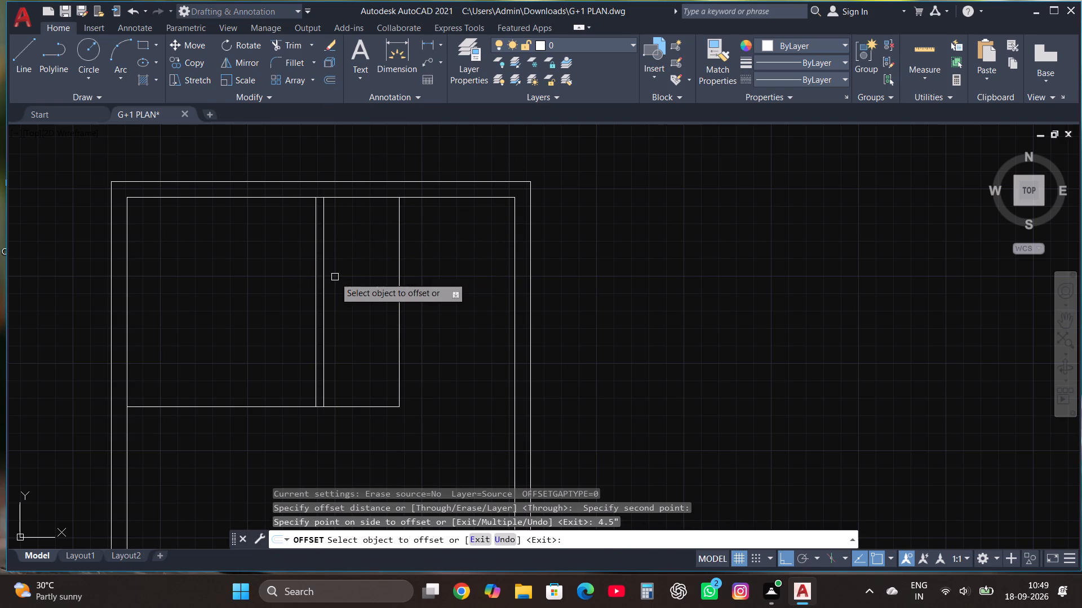
Offset the 9' by 10' room's bottom line 4.5" downward and fillet it to the partition's right-hand line to close the corner.
click(290, 408)
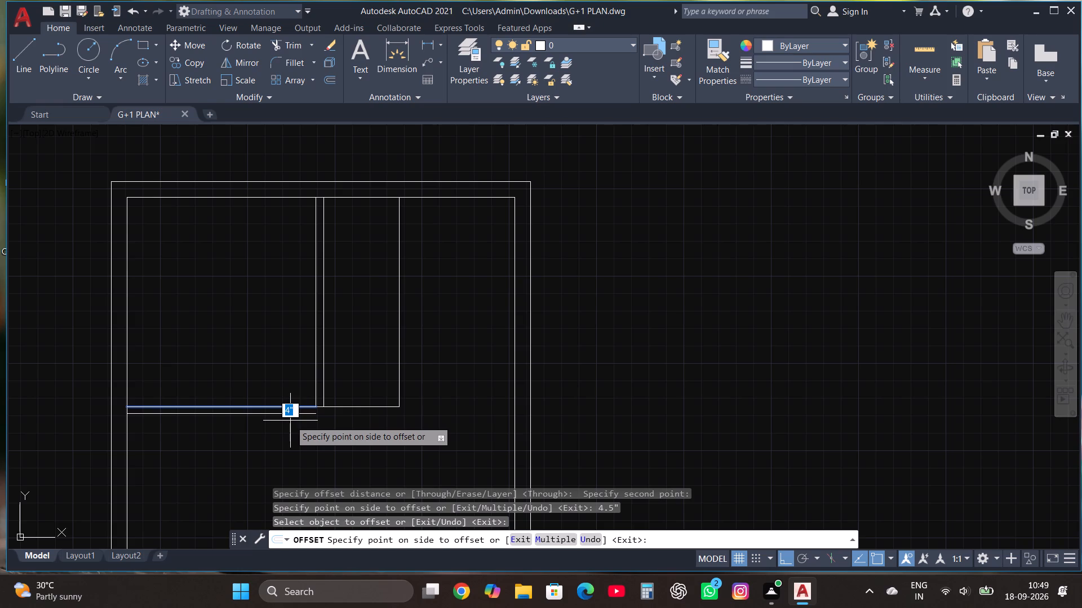
text(4.5")
key(Return)
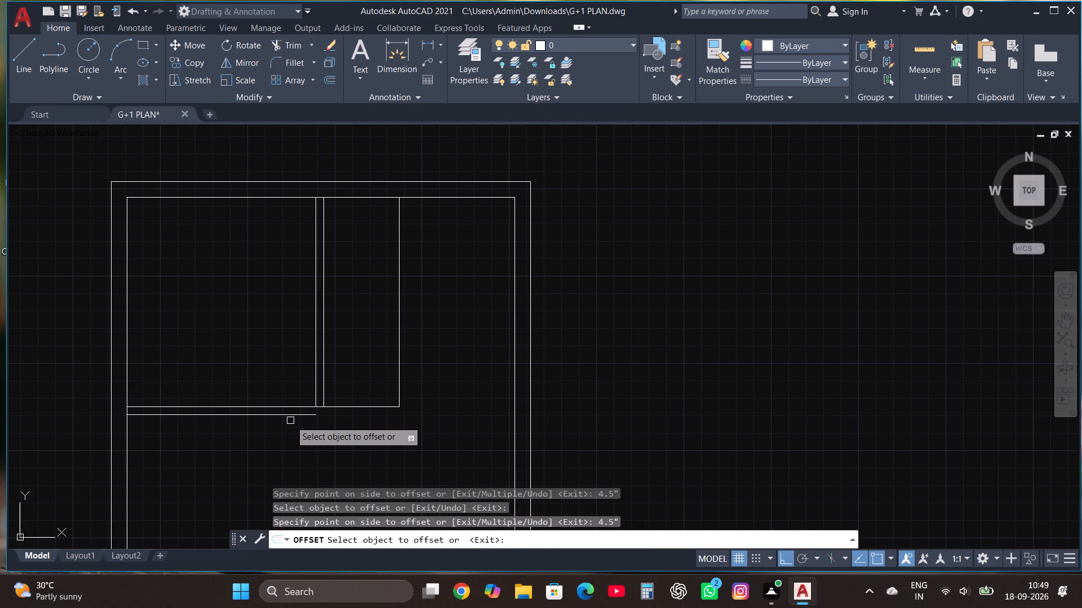
click(303, 64)
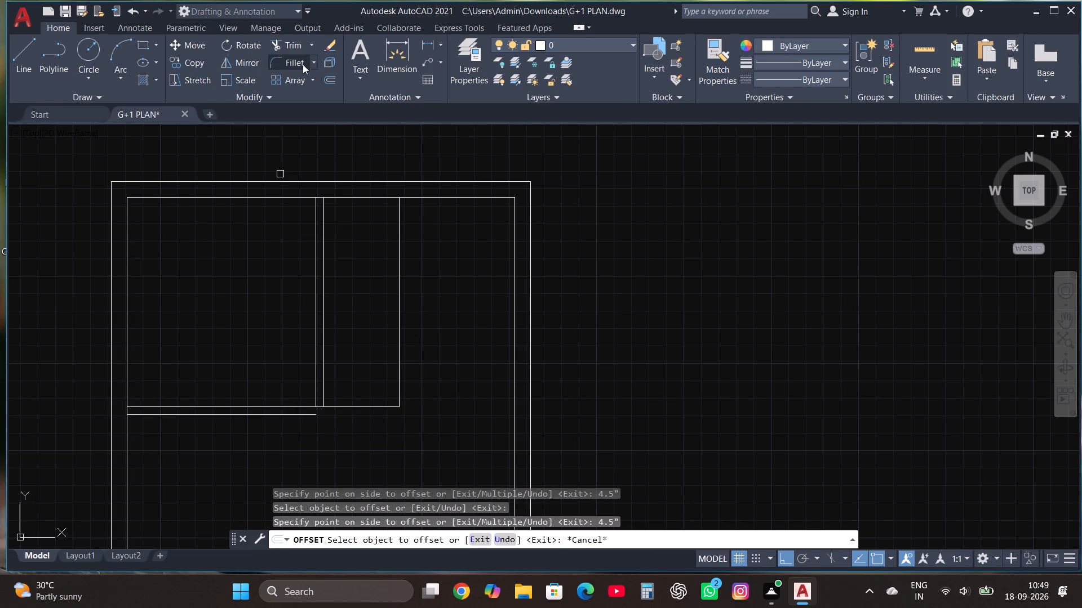
scroll(303, 412, up, 1)
click(300, 417)
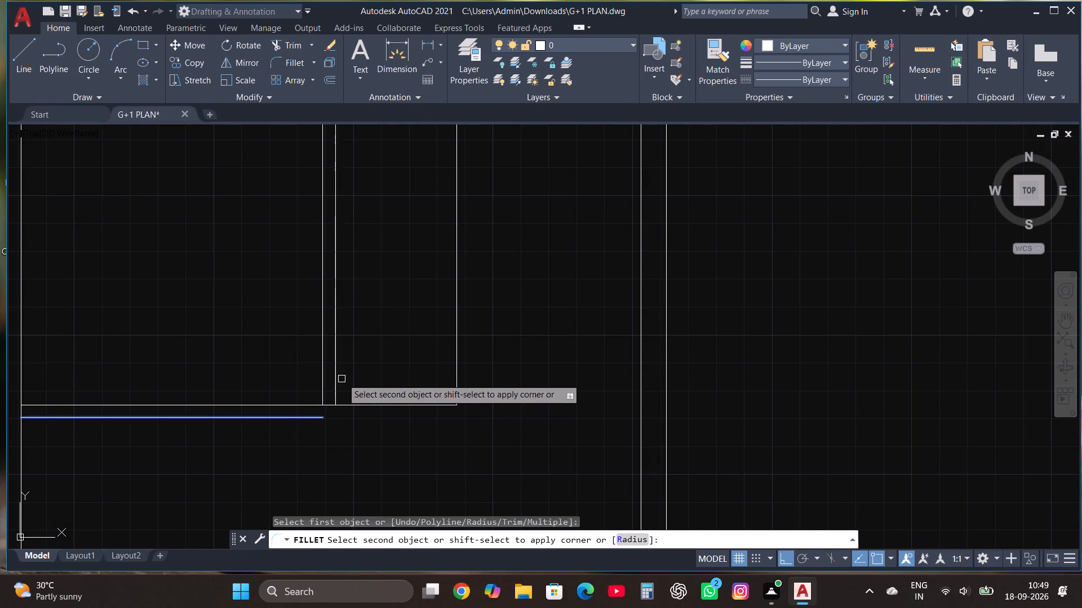
click(334, 373)
key(Escape)
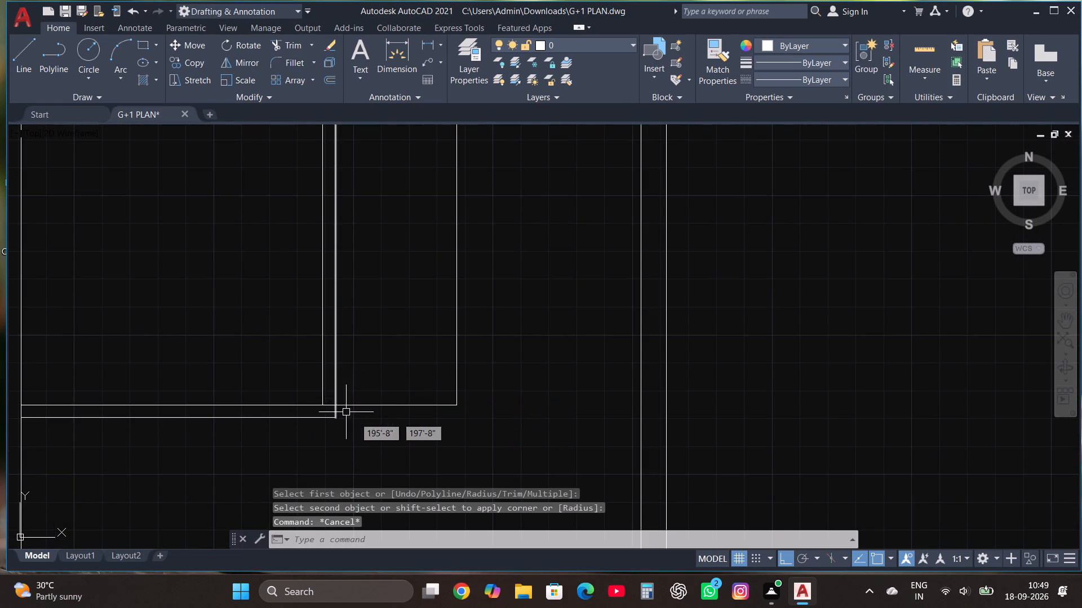
Move the narrow room's right-hand line 4.5" to the right and fillet it to the room's bottom line.
scroll(361, 421, down, 1)
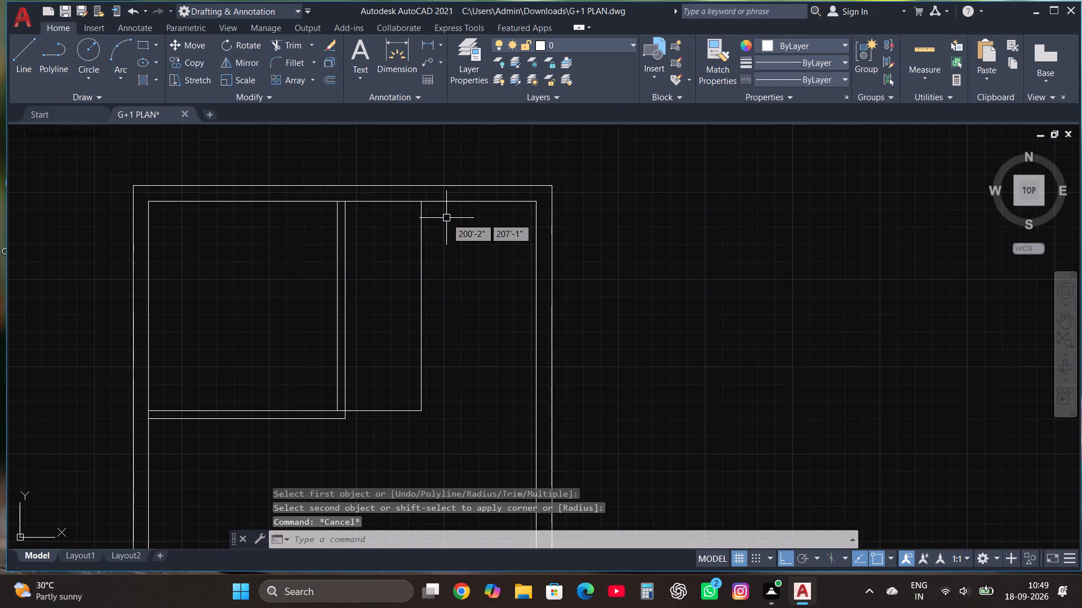
click(421, 309)
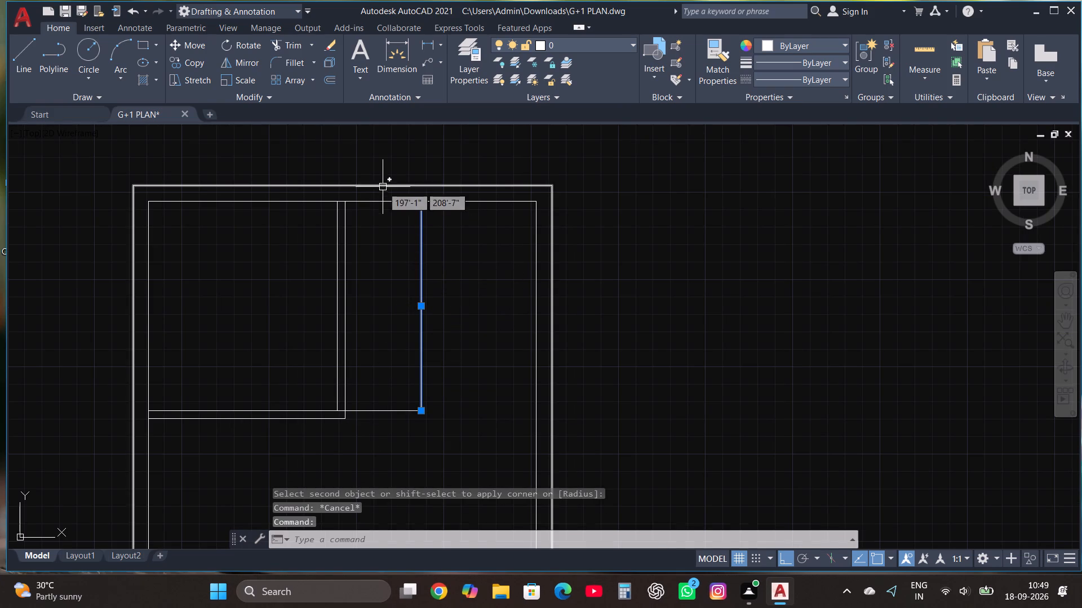
click(192, 51)
click(424, 310)
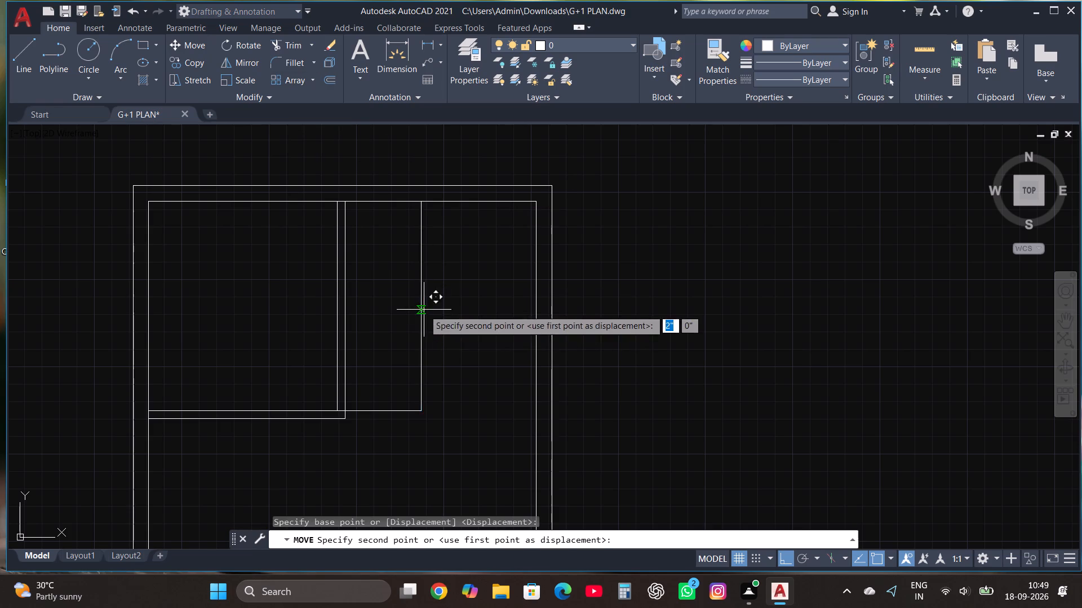
text(4.5")
key(Return)
key(Escape)
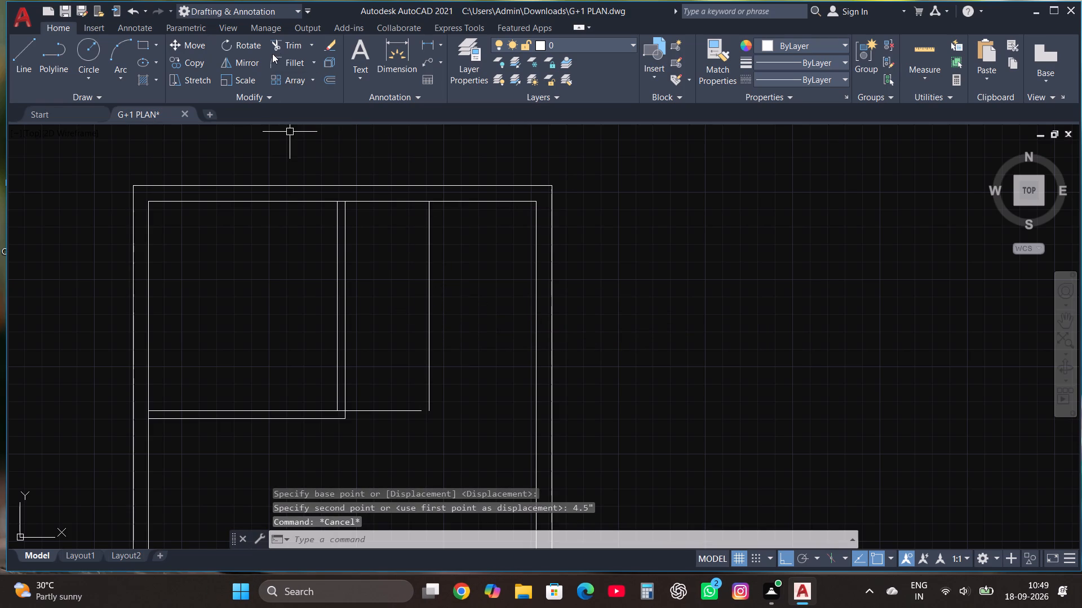
click(285, 57)
click(409, 412)
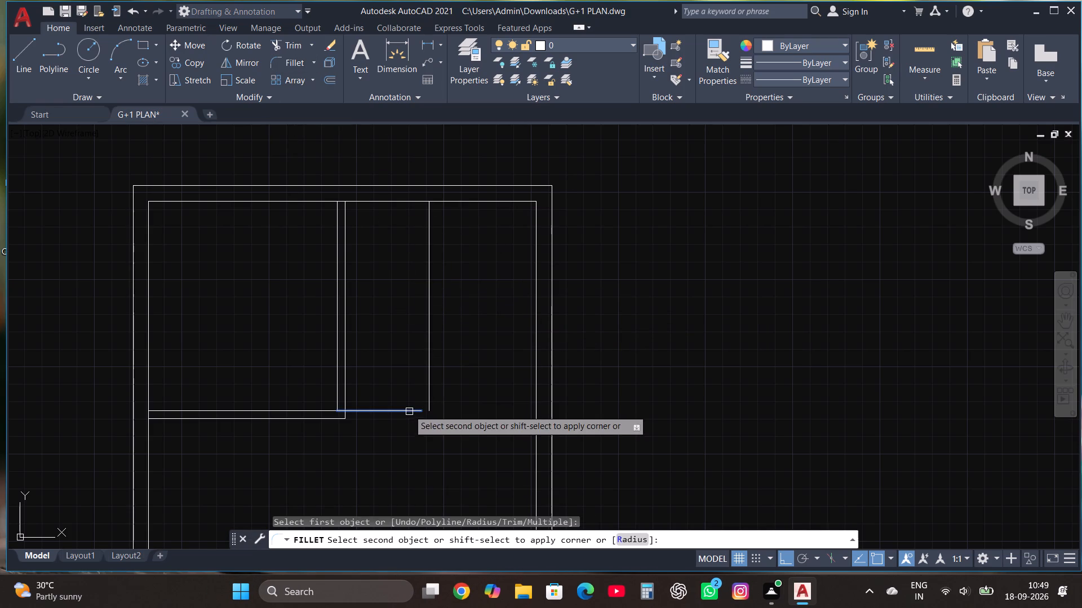
click(427, 381)
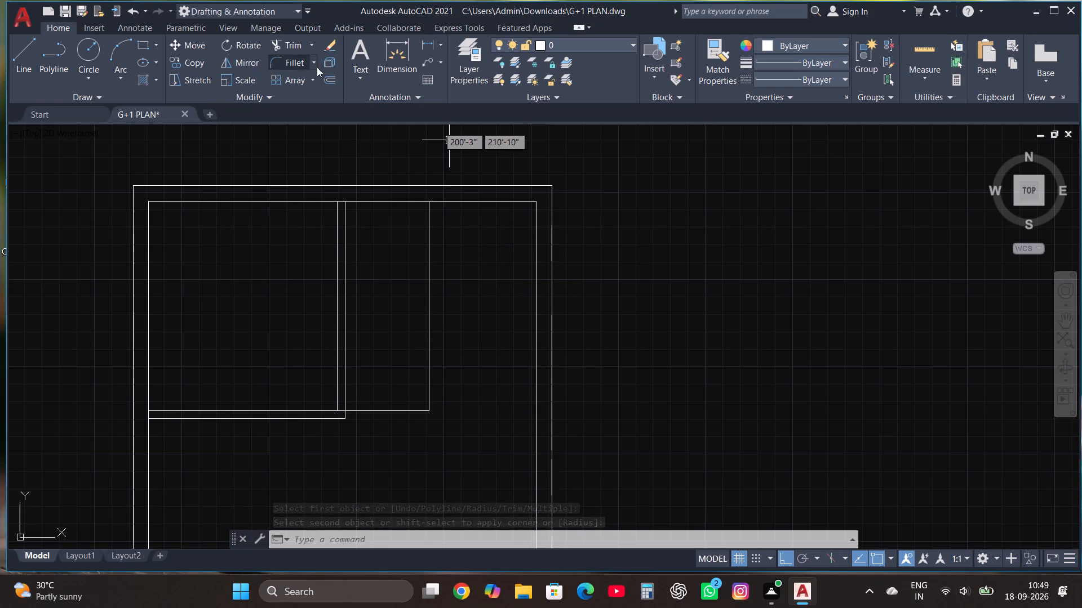
Offset the narrow room's right-hand line and bottom line 4.5" outward to form the wall's outer faces.
drag(483, 313, 462, 311)
click(422, 276)
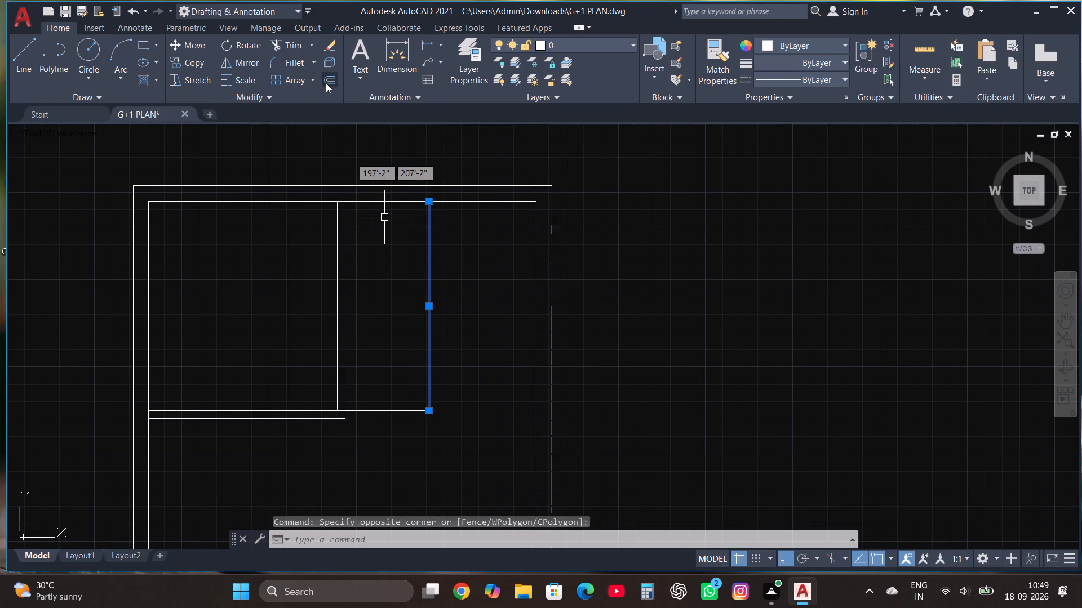
click(326, 83)
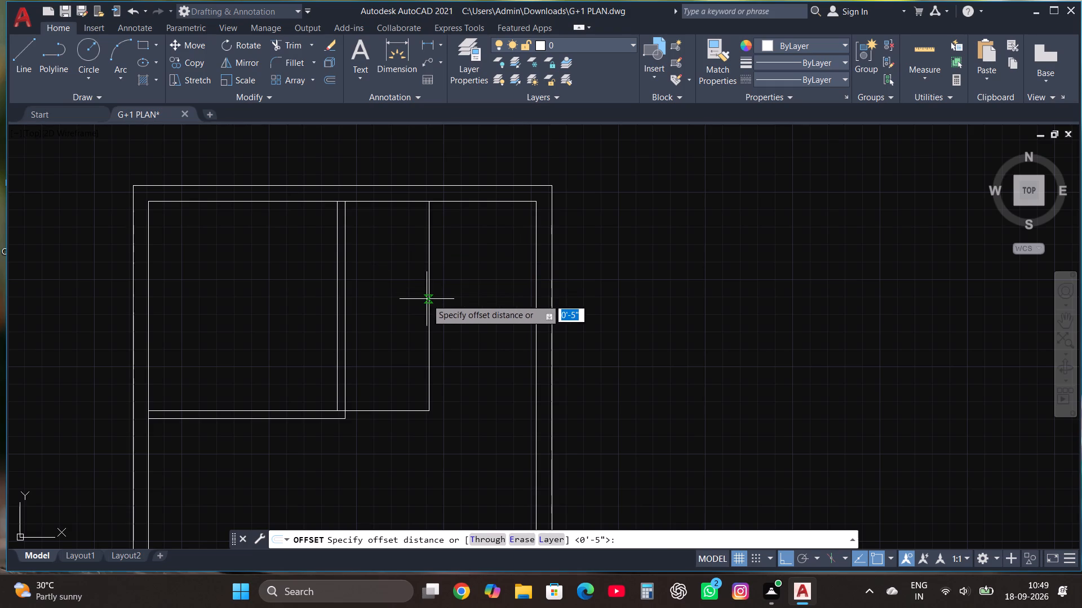
click(427, 299)
click(437, 302)
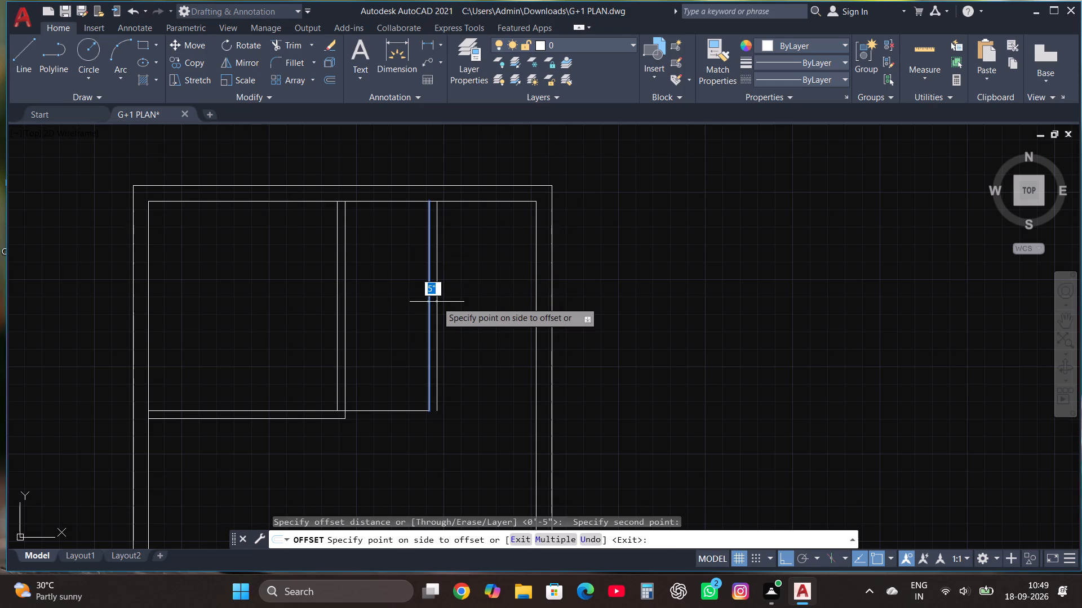
text(4.5")
key(Return)
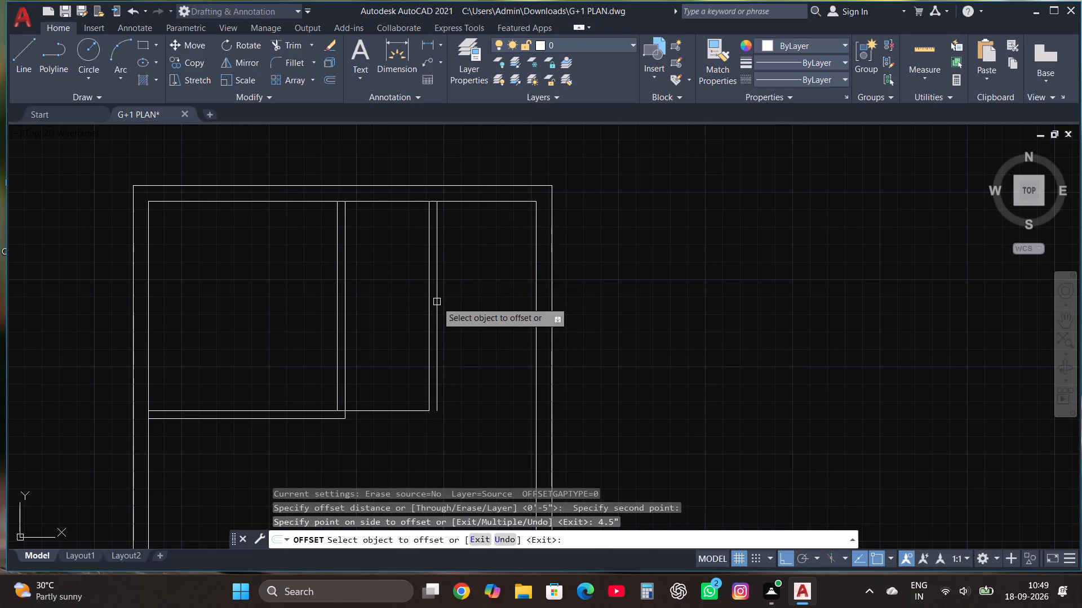
click(402, 410)
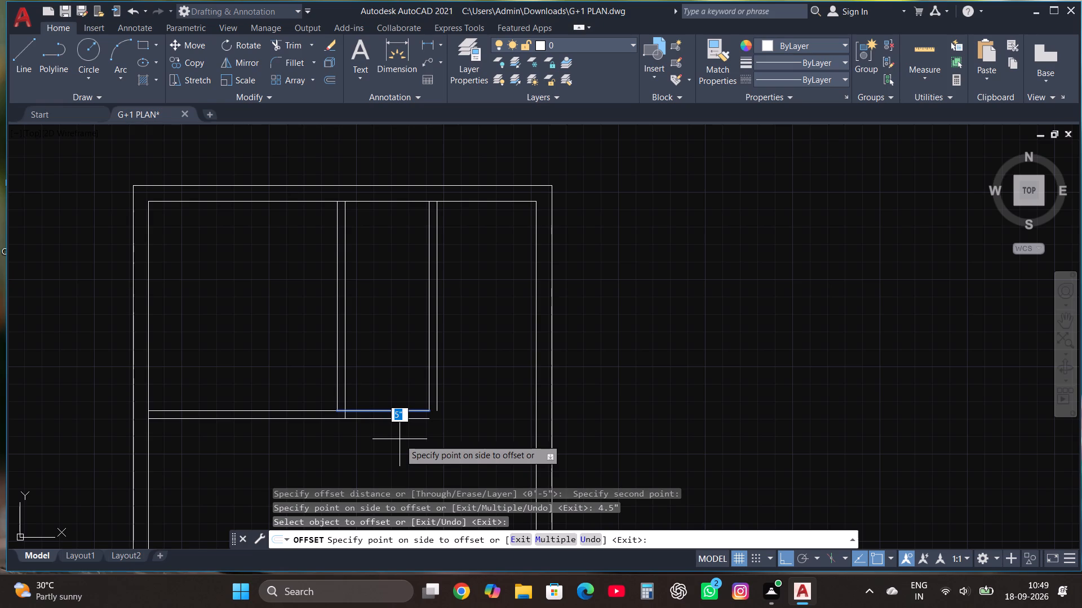
text(4.5")
key(Return)
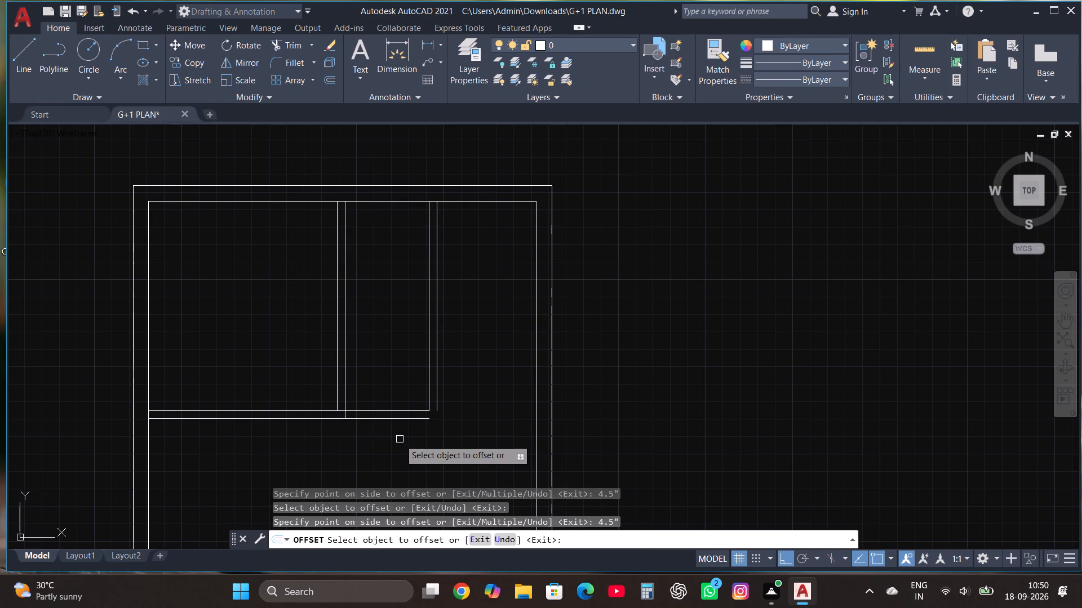
Fillet the two outer wall lines of the narrow room into a closed lower-right corner.
click(291, 58)
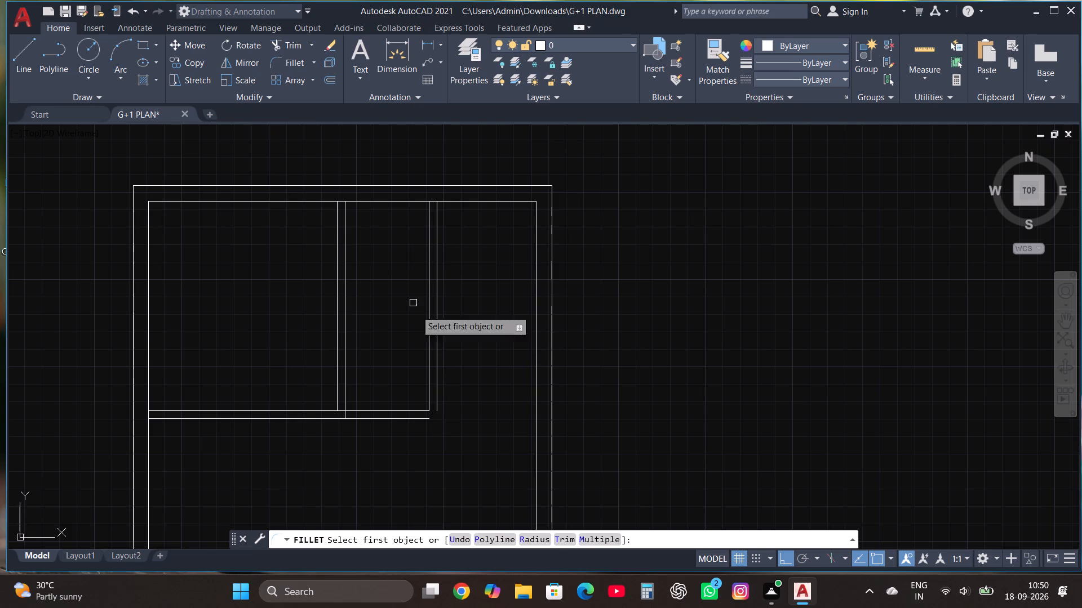
click(415, 420)
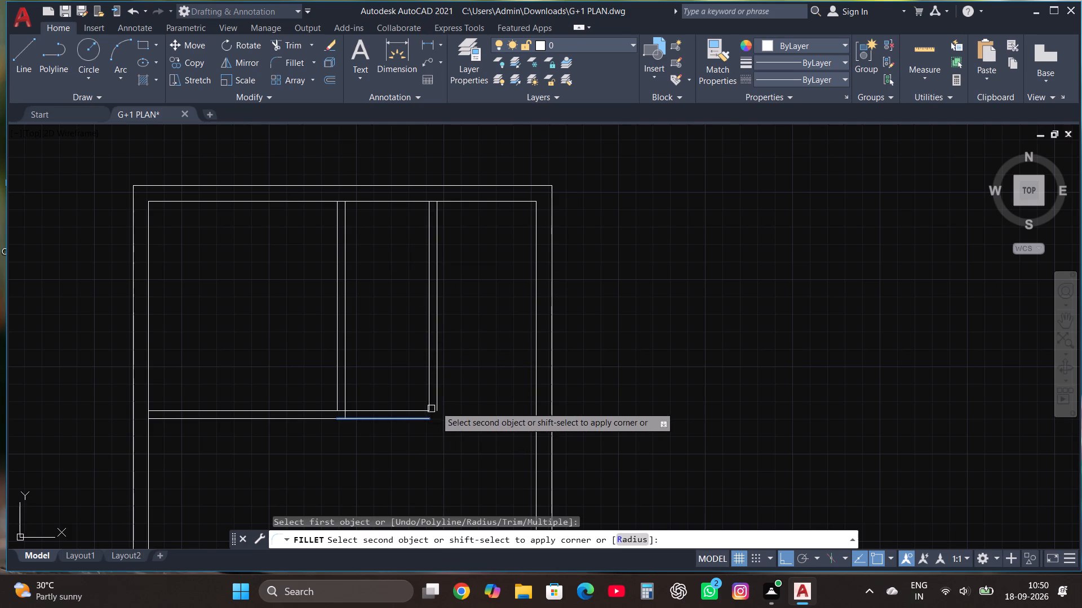
click(438, 401)
key(Escape)
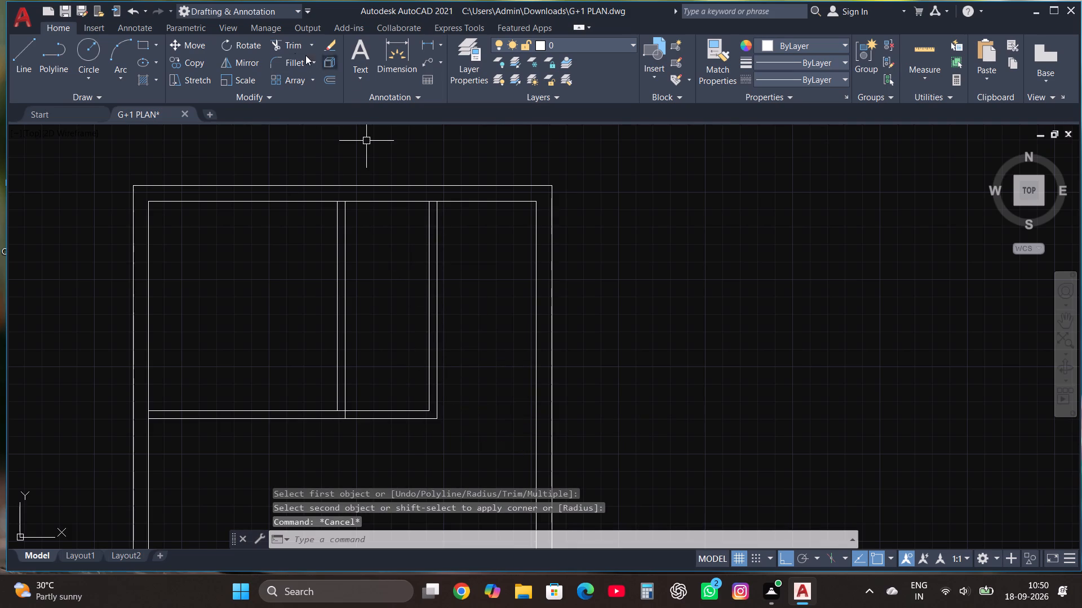
Trim the overlapping line segments where the partition between the two rooms meets their bottom wall.
click(276, 42)
scroll(374, 423, up, 2)
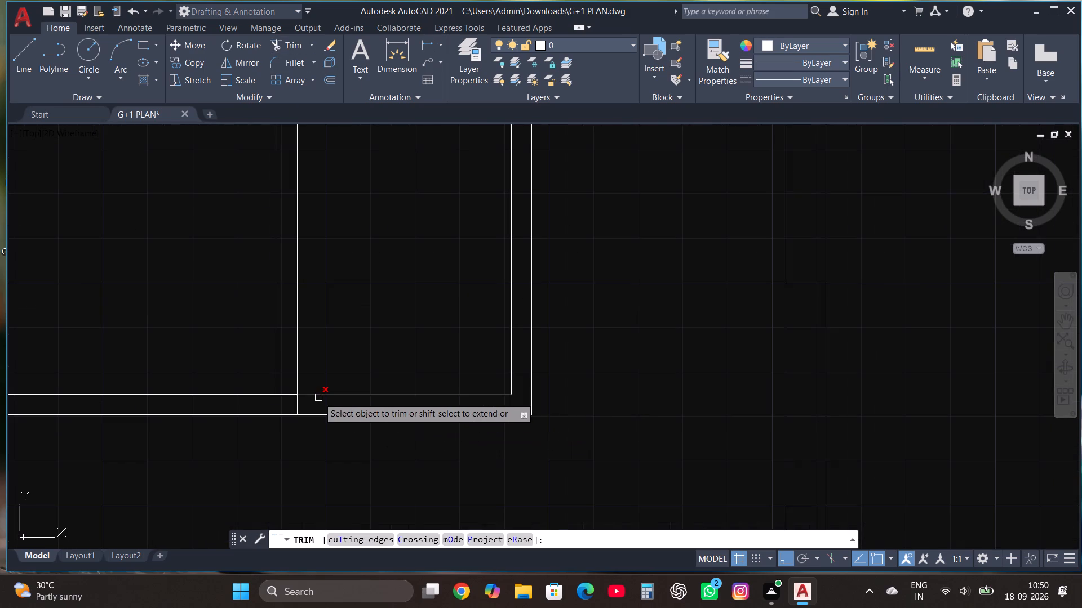
click(291, 397)
click(299, 408)
scroll(328, 429, down, 2)
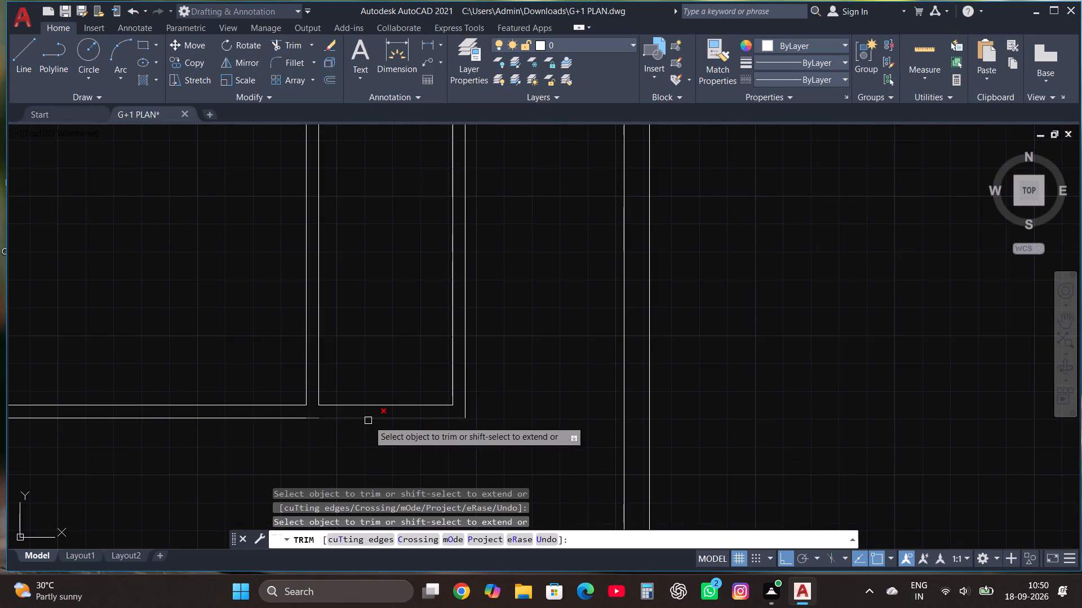
scroll(406, 428, down, 2)
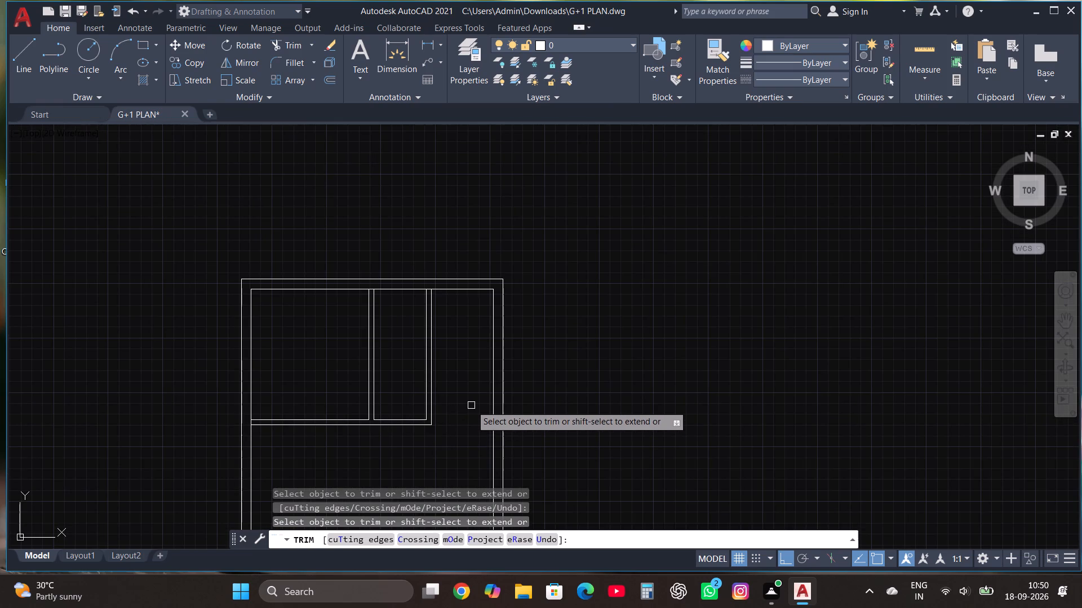
key(Escape)
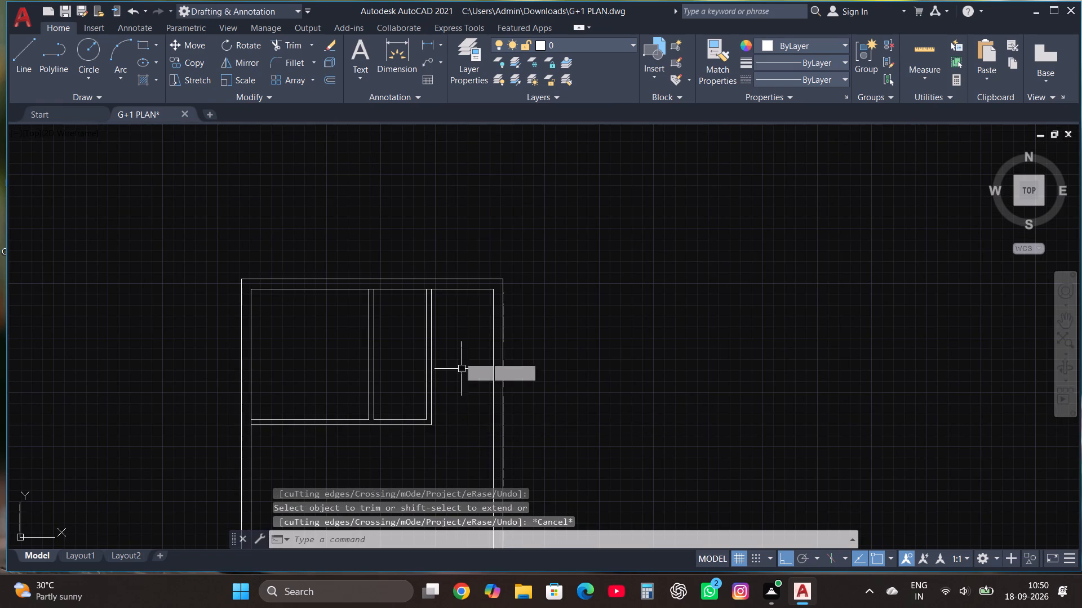
Use the Dimension tool to check the gap between the narrow room's right wall and the inner face of the right outer wall.
click(403, 46)
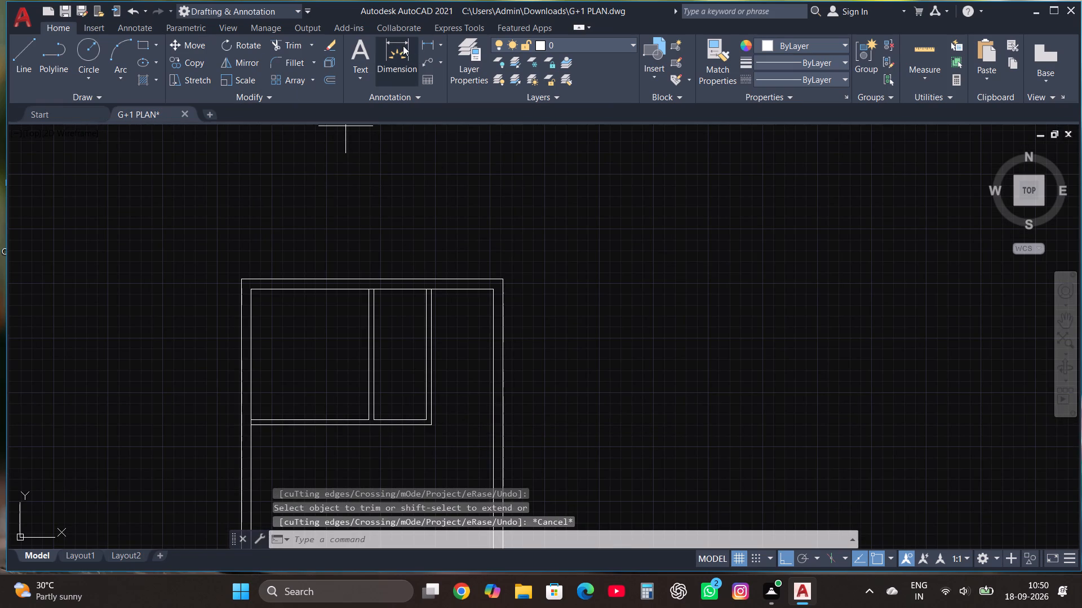
scroll(471, 276, up, 1)
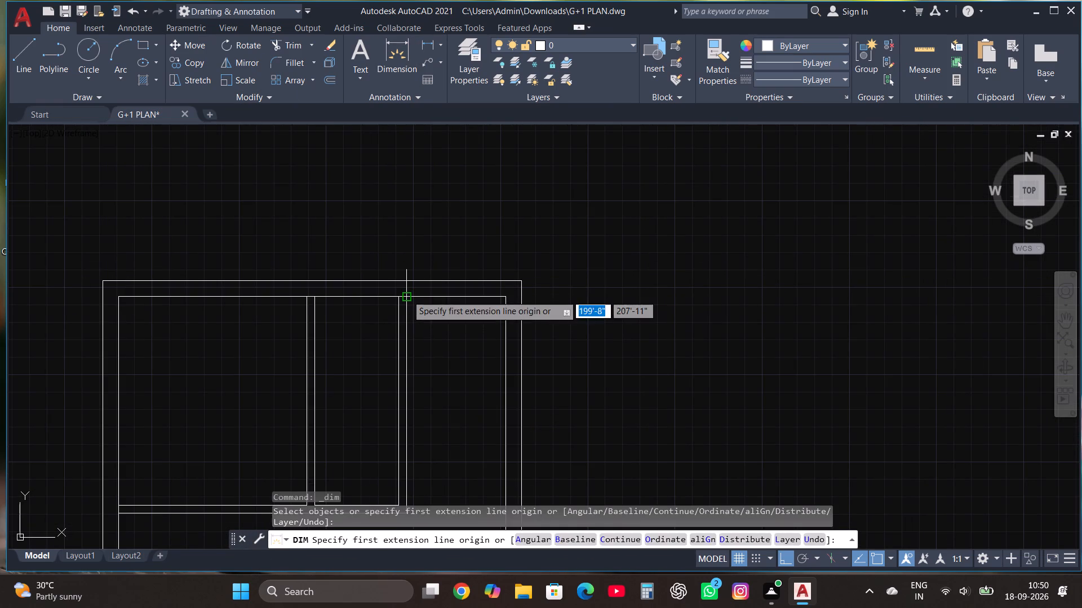
click(407, 295)
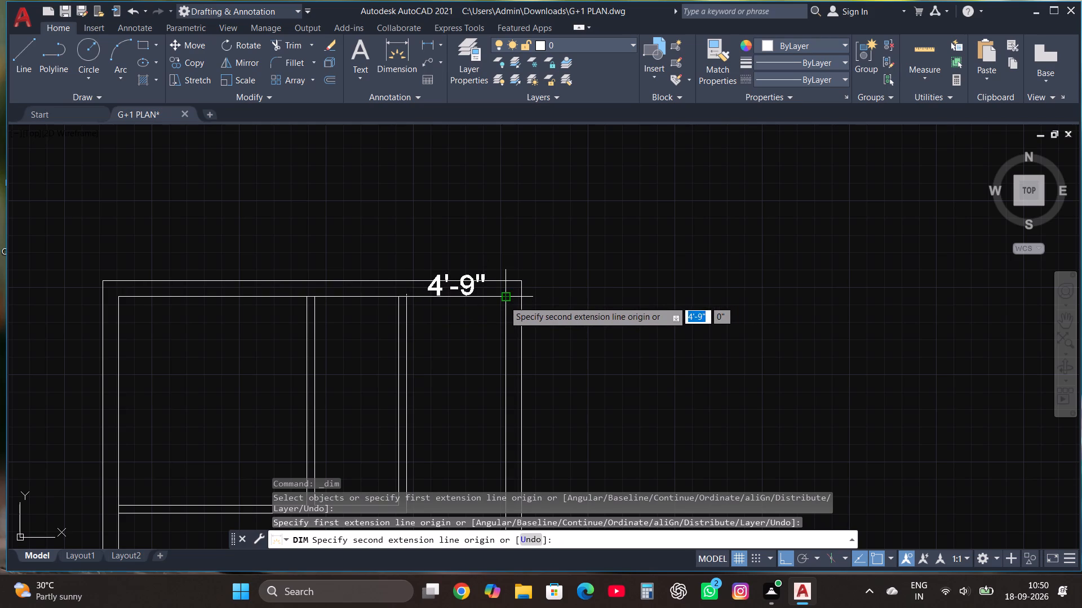
key(Escape)
scroll(493, 226, down, 2)
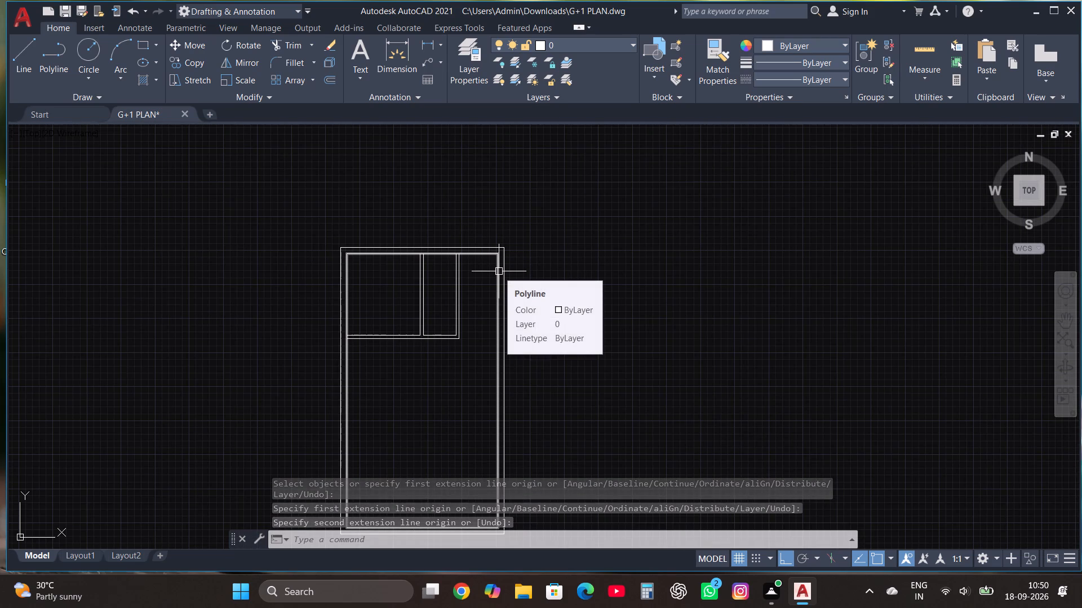
scroll(489, 247, down, 1)
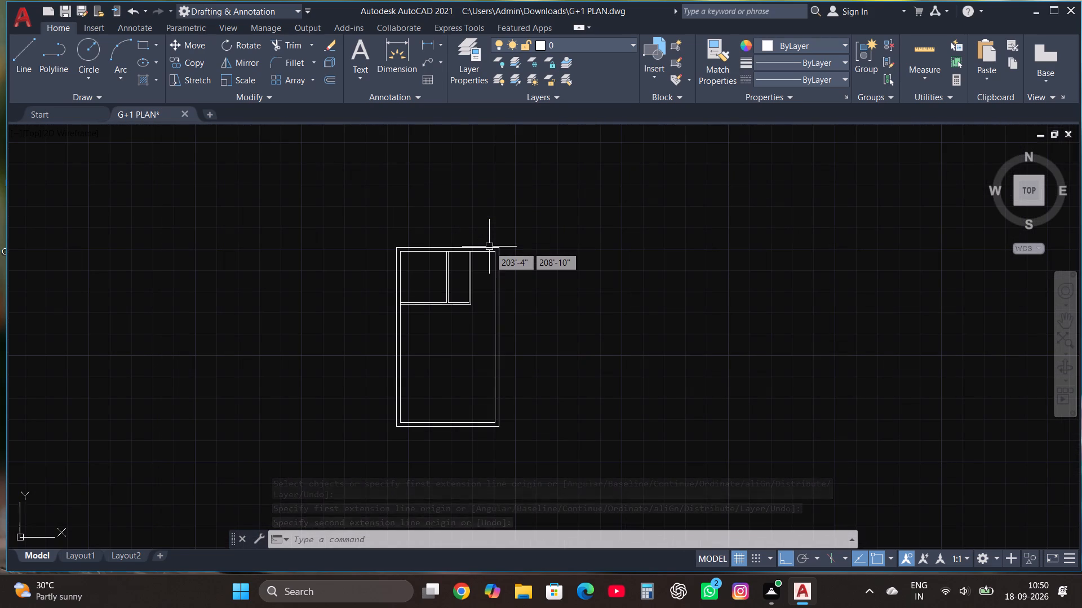
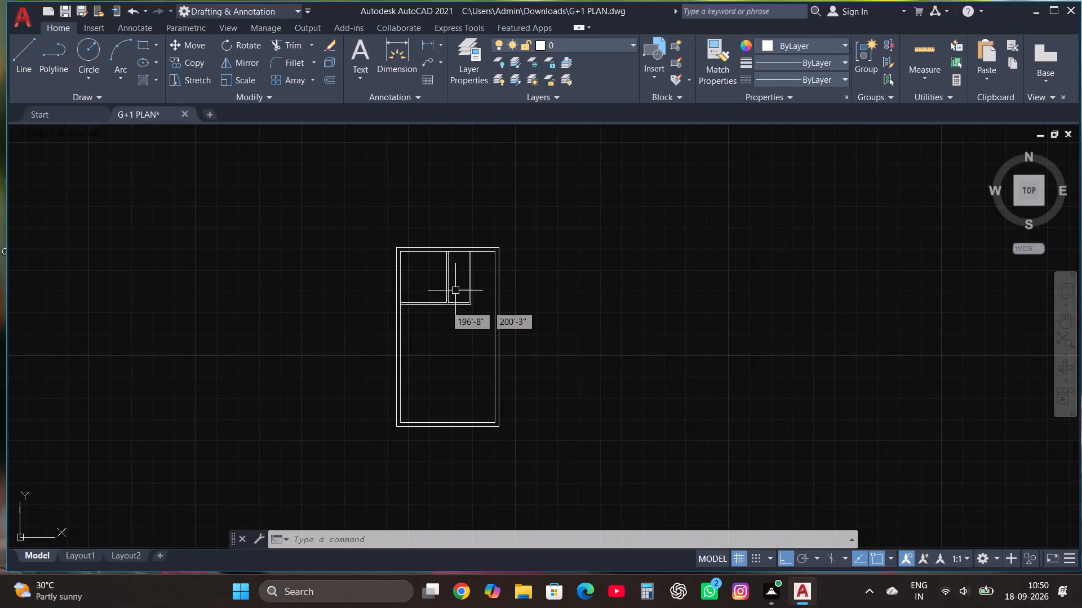
Draw a room outline 9'4" wide by 8'4" high from the lower-left inner corner of the outer wall.
click(20, 59)
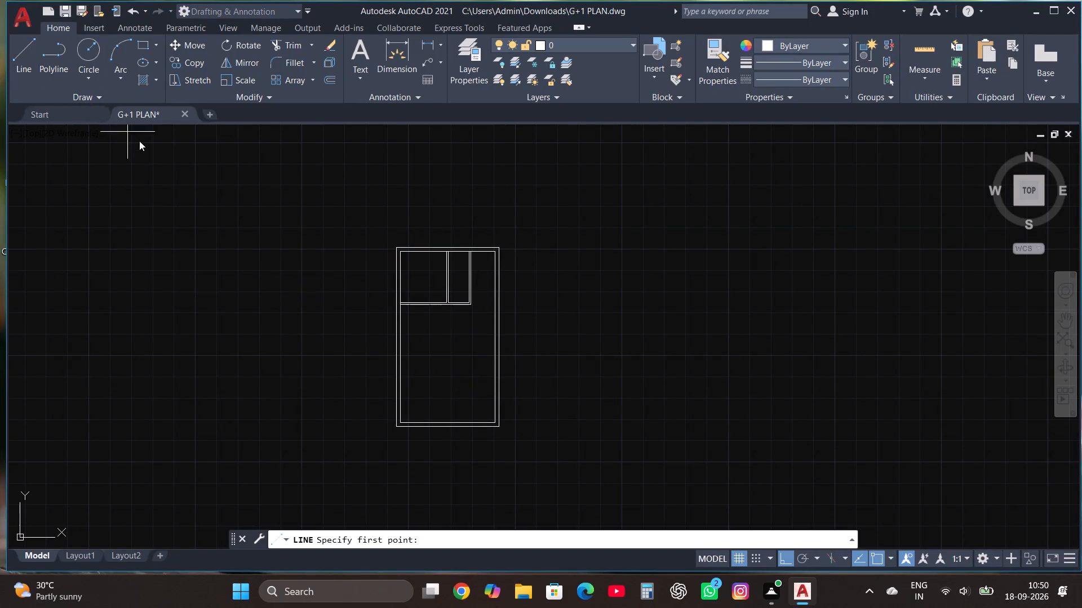
scroll(389, 458, up, 2)
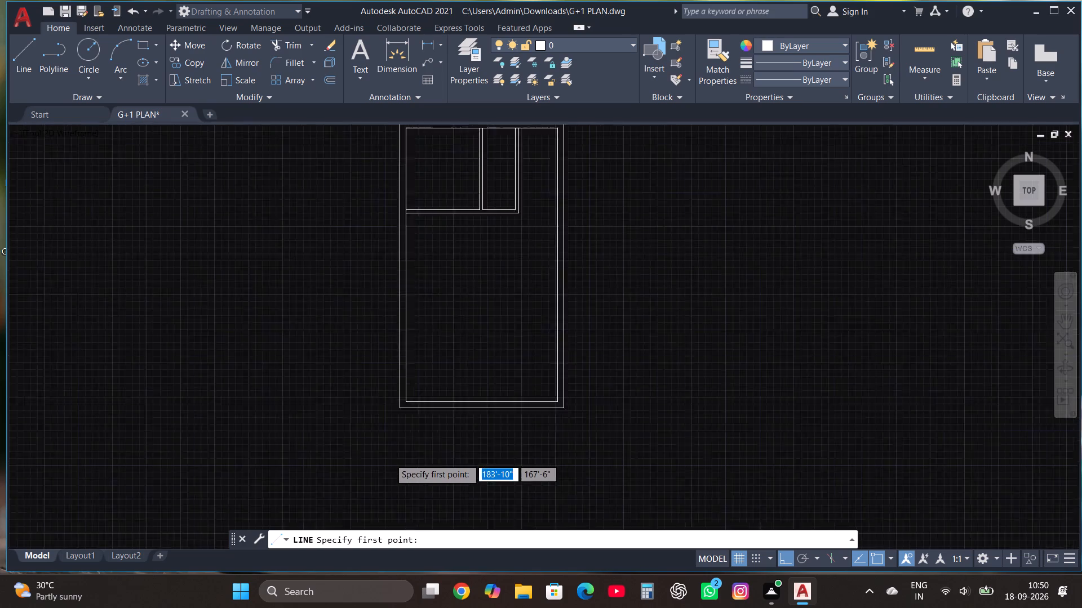
click(415, 370)
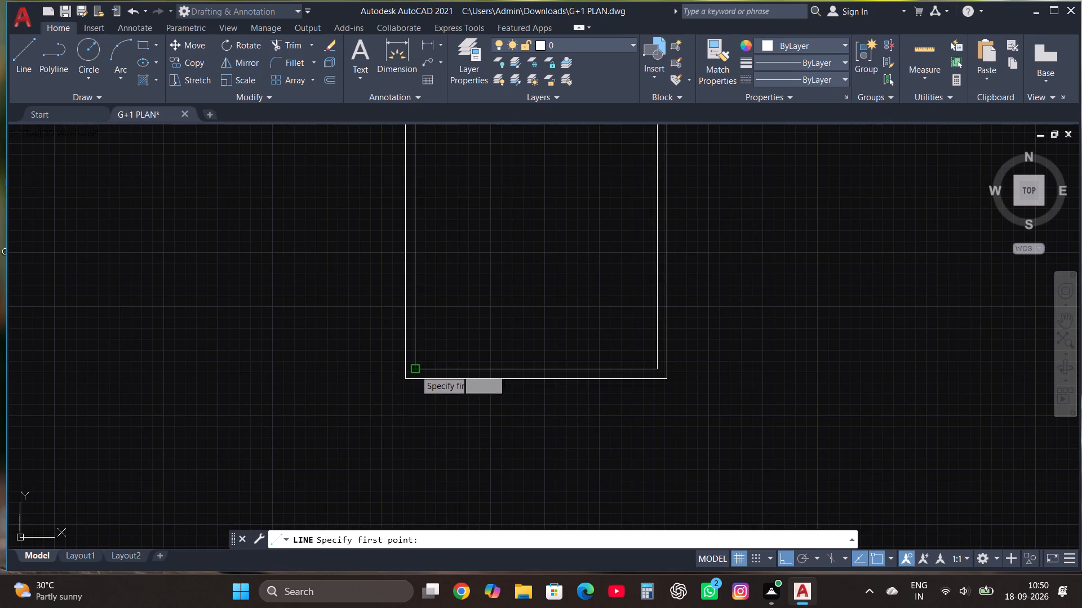
text(8'4")
key(Return)
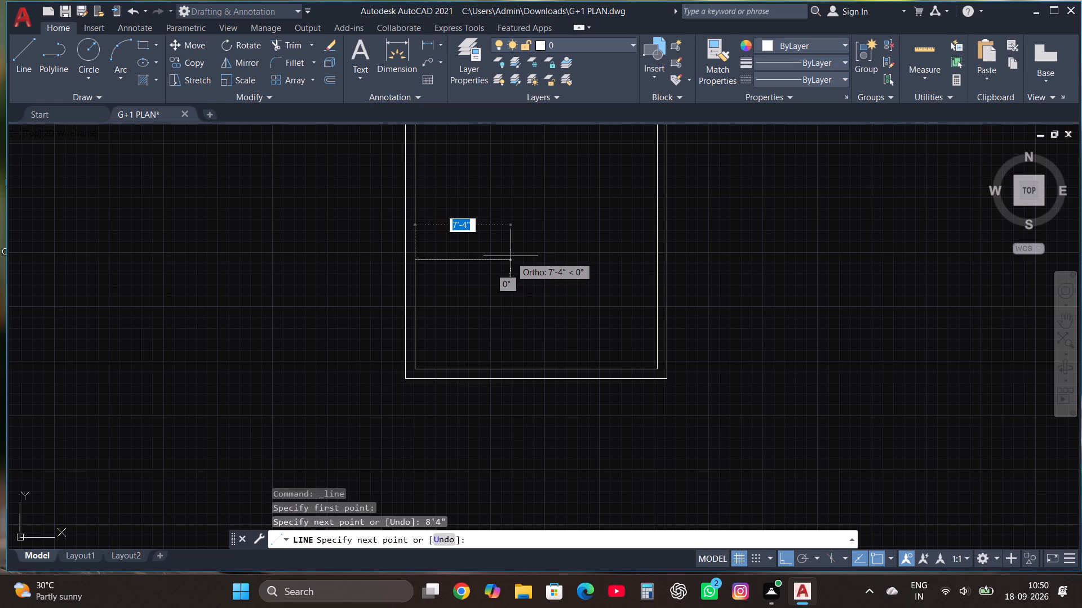
key(8)
key(BackSpace)
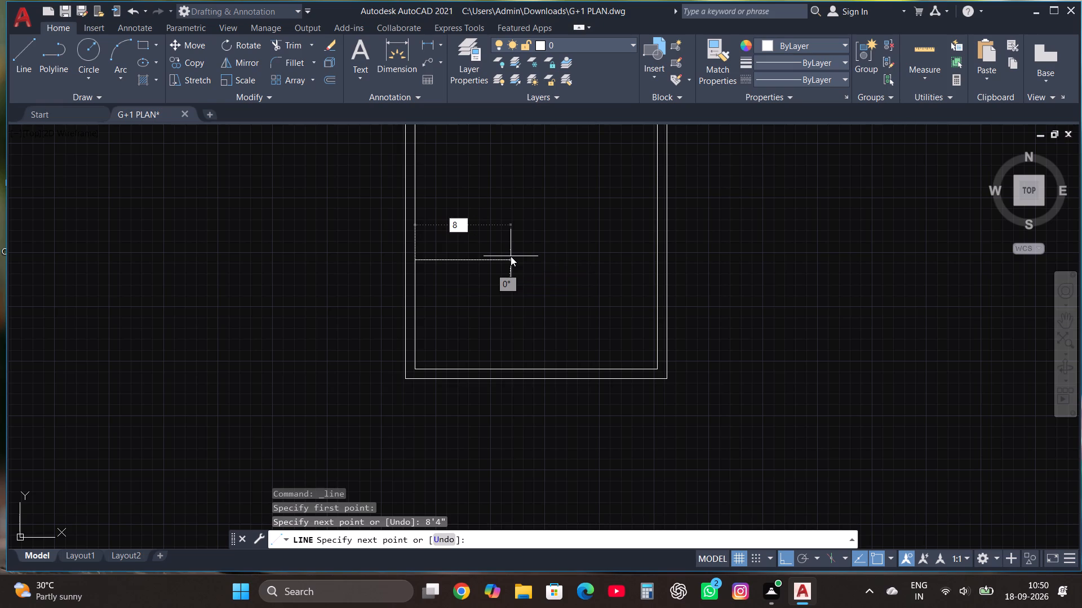
key(9)
key(apostrophe)
text(4")
key(Return)
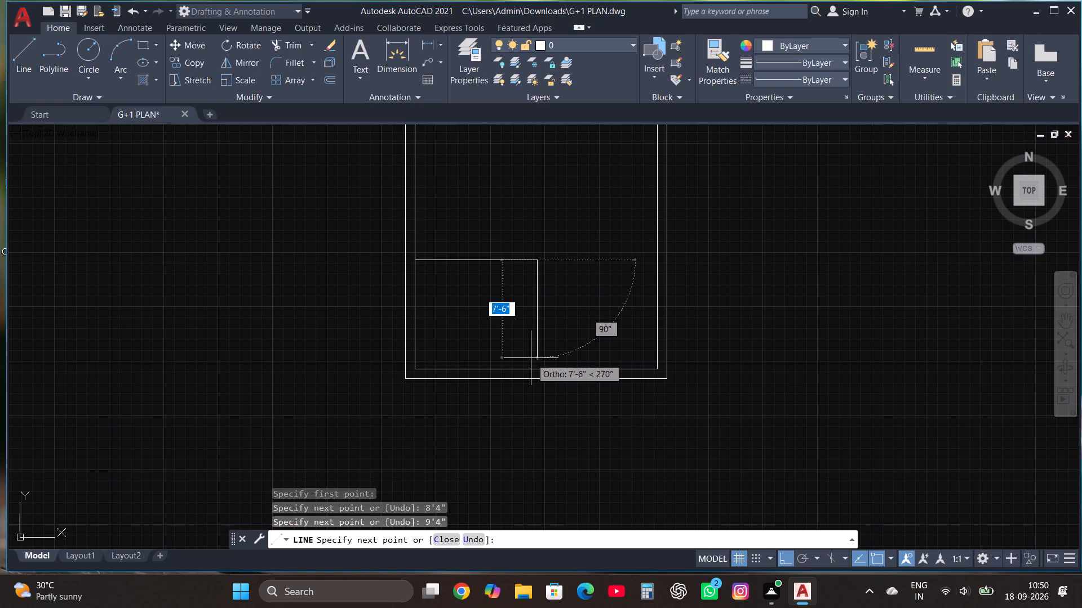
text(8'4")
key(Return)
key(Escape)
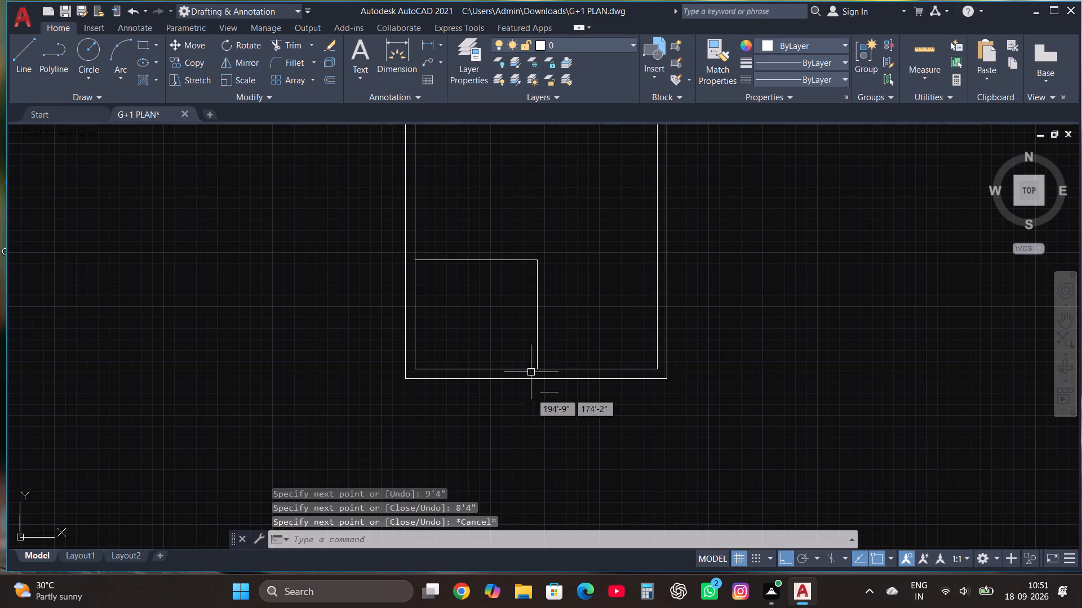
Draw a 9' by 9' room outline along the left inner wall, starting at the lower-left room's top-left corner.
scroll(535, 415, down, 1)
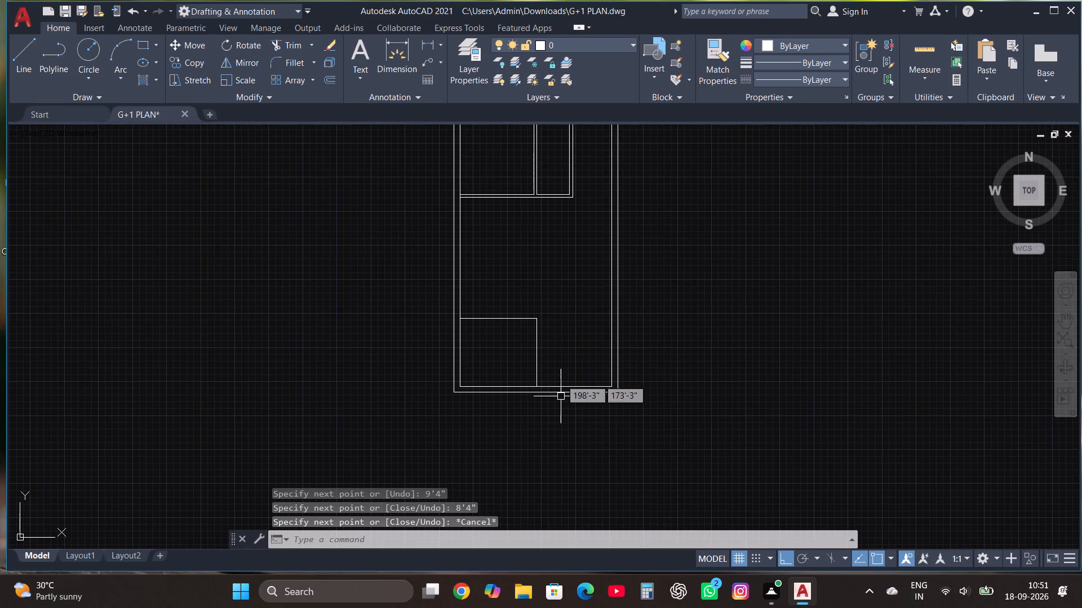
scroll(536, 245, up, 1)
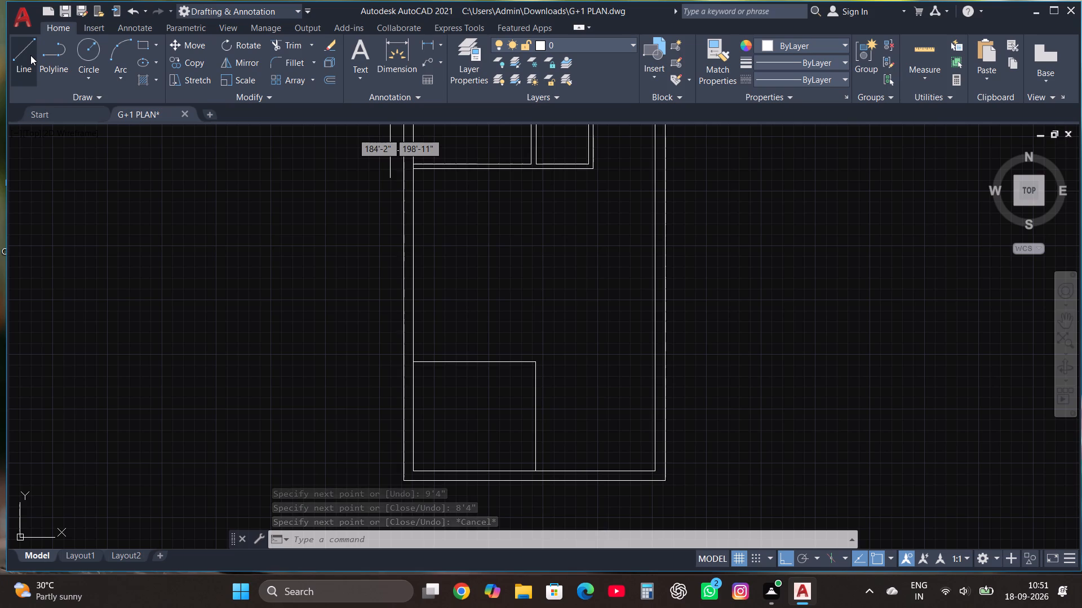
click(30, 55)
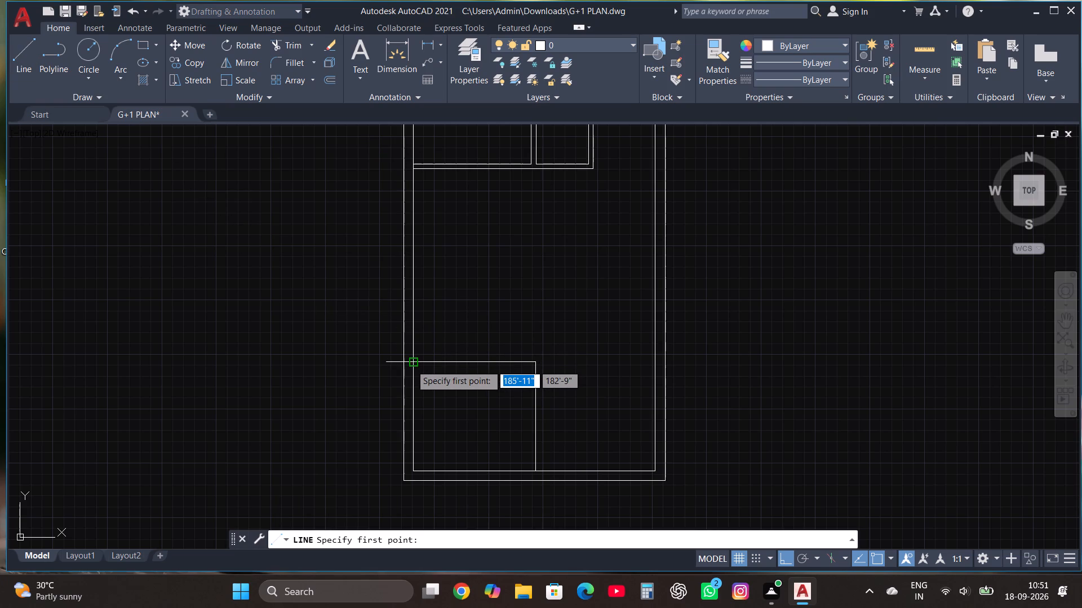
click(411, 365)
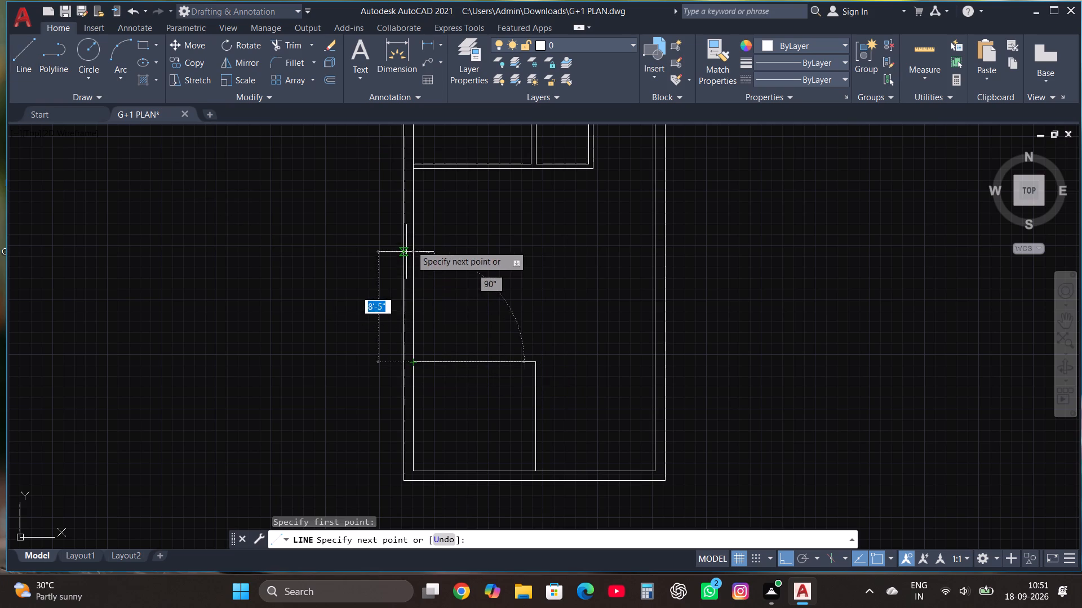
text(9')
key(Return)
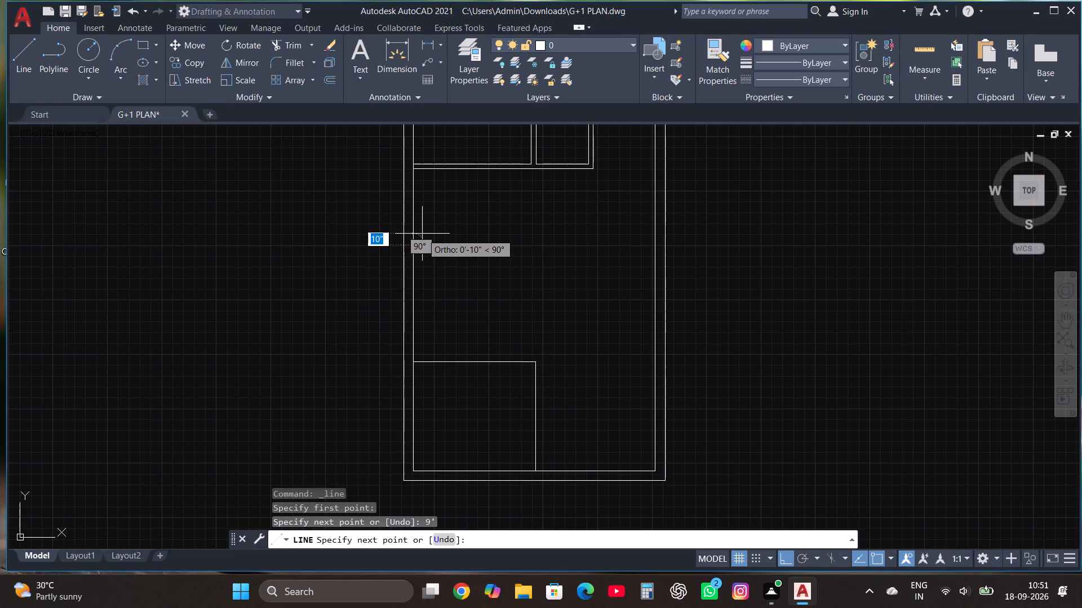
text(9')
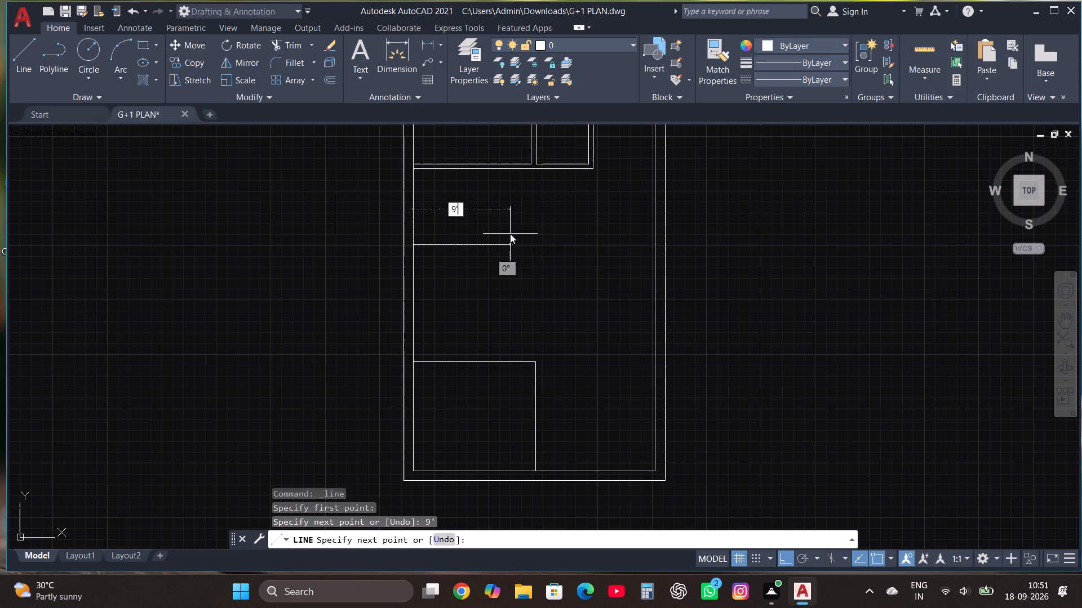
key(Return)
text(9')
key(Return)
key(Escape)
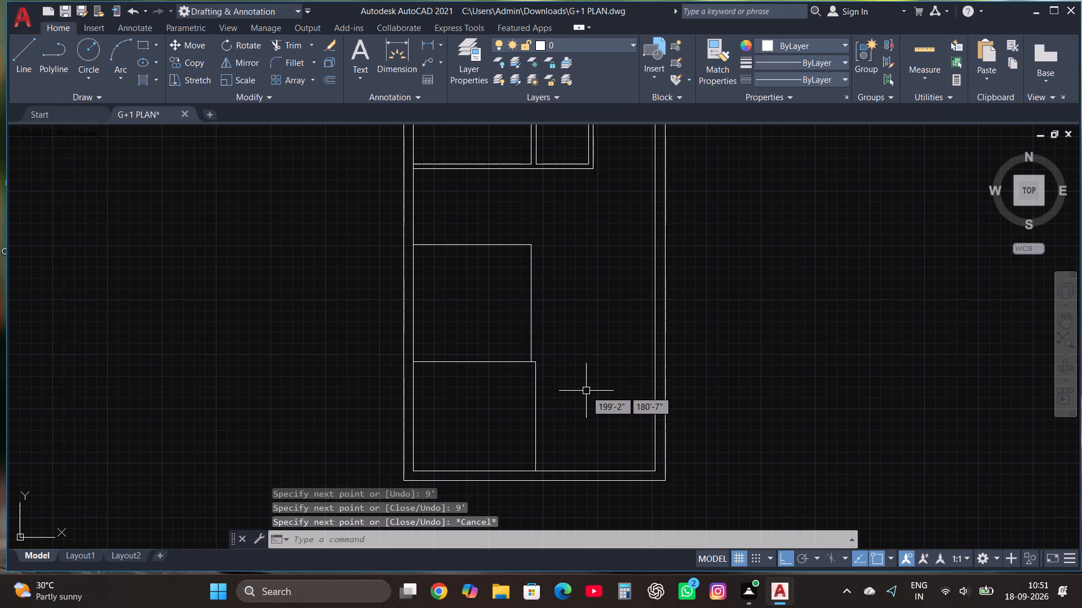
Offset the 9' by 9' room's right line and top line 4.5" inward to form its inner wall faces.
scroll(664, 445, down, 1)
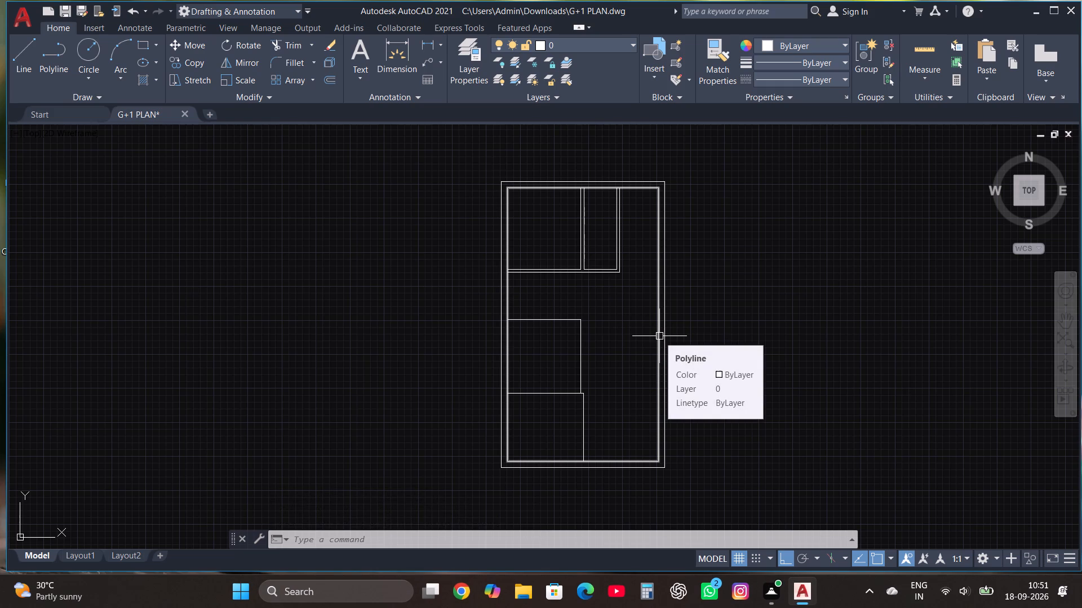
scroll(579, 365, down, 1)
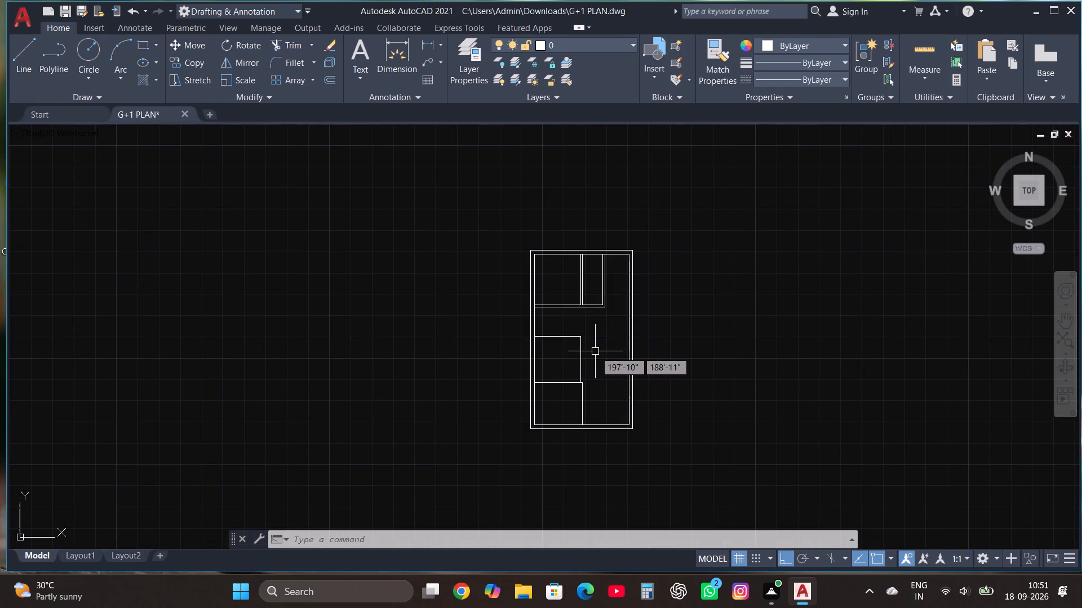
scroll(585, 354, up, 3)
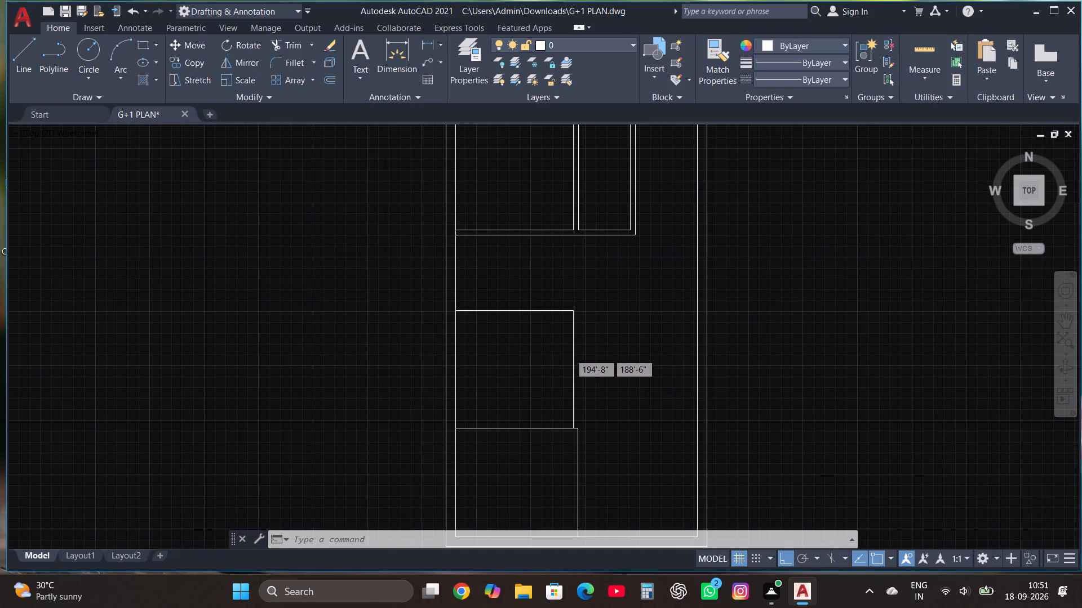
drag(573, 339, 560, 320)
click(518, 281)
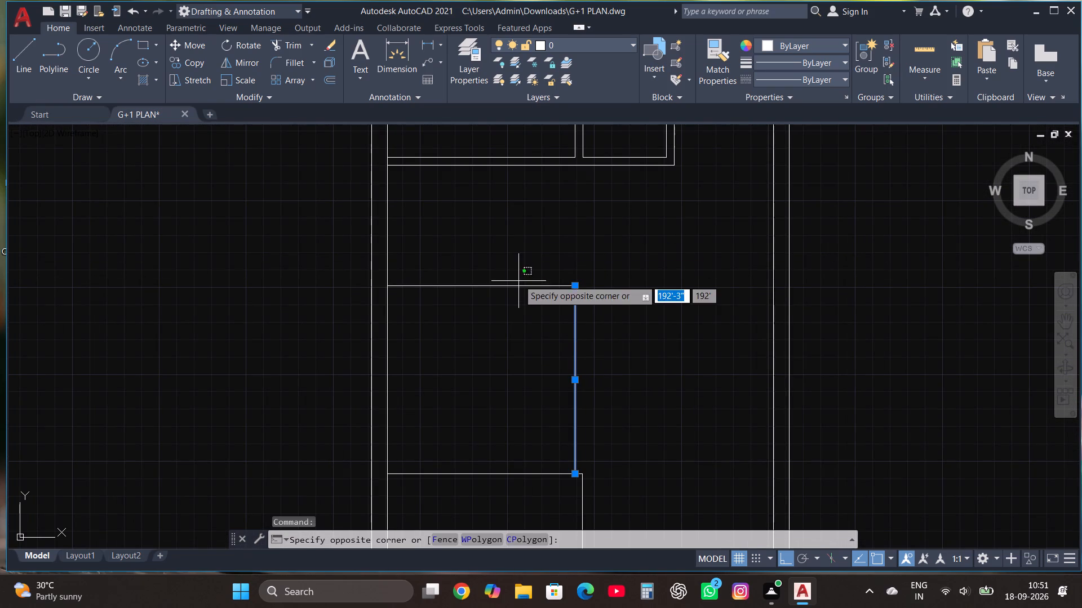
click(448, 246)
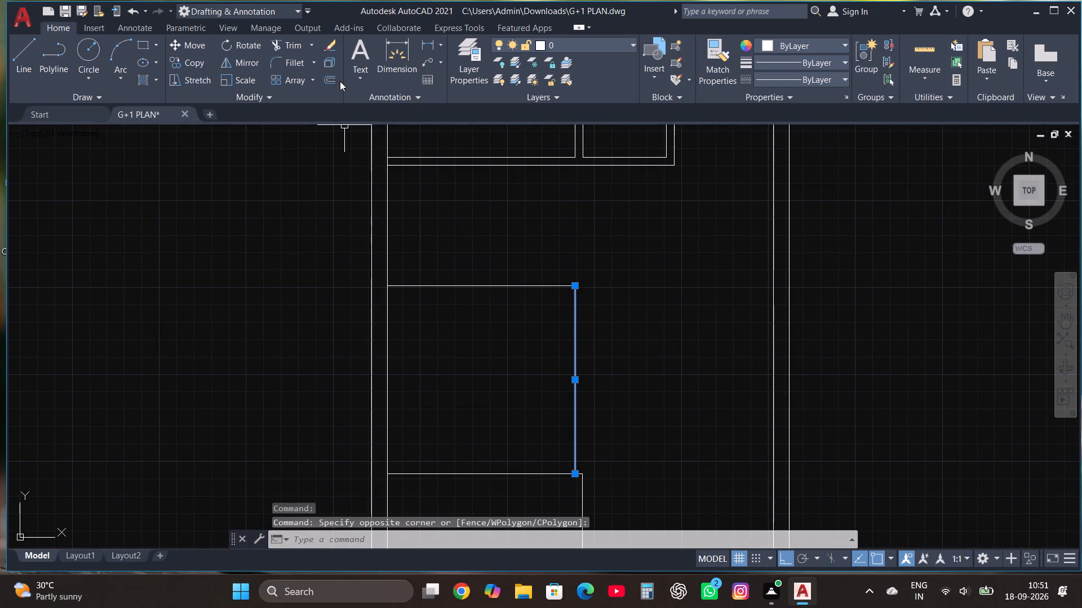
click(333, 79)
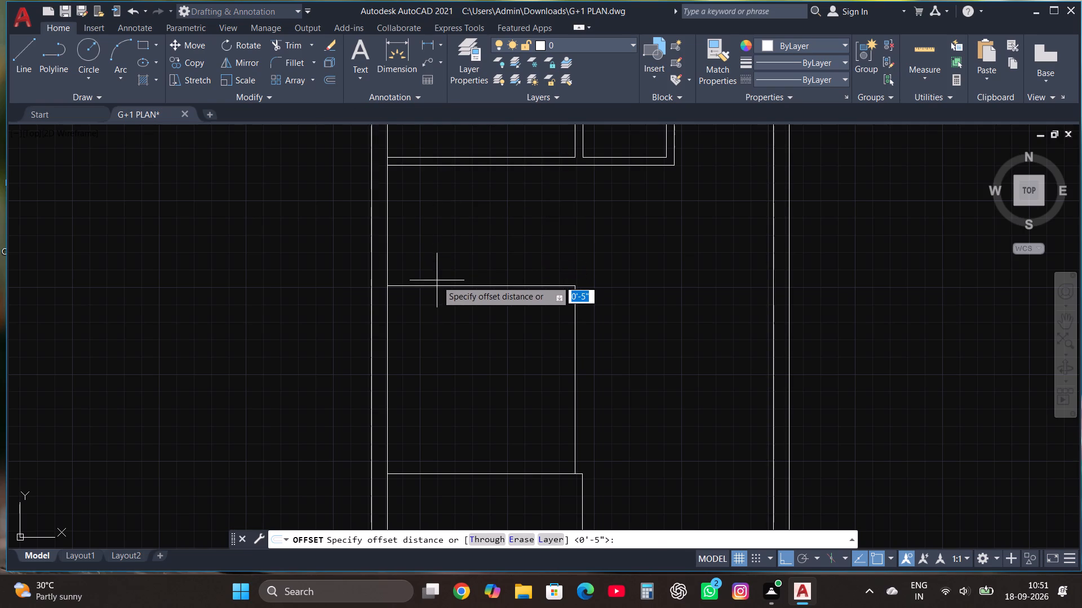
click(444, 285)
click(446, 305)
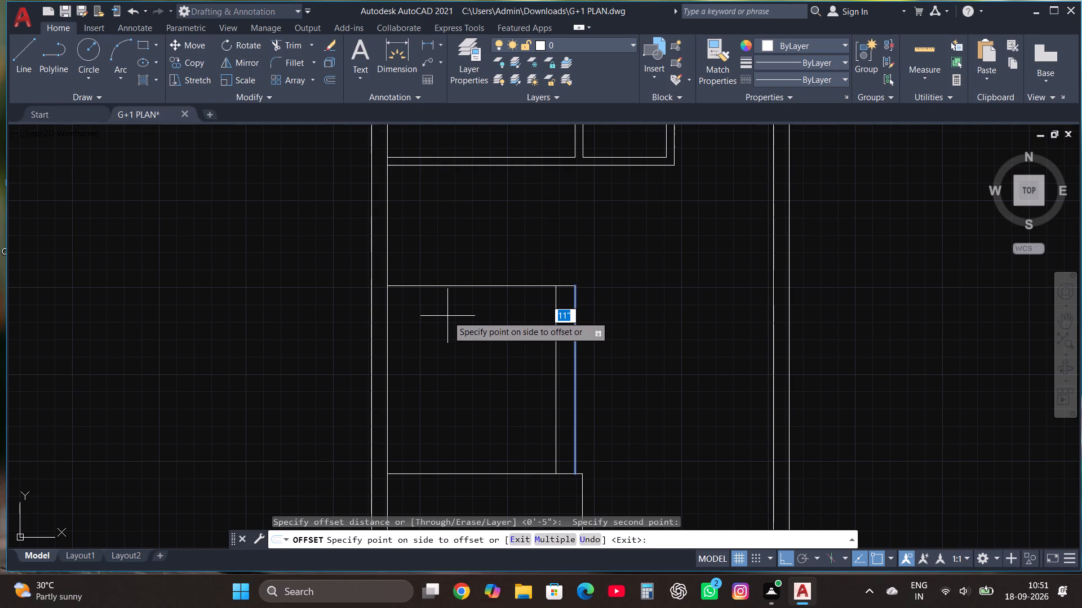
text(4.5")
key(Return)
click(453, 288)
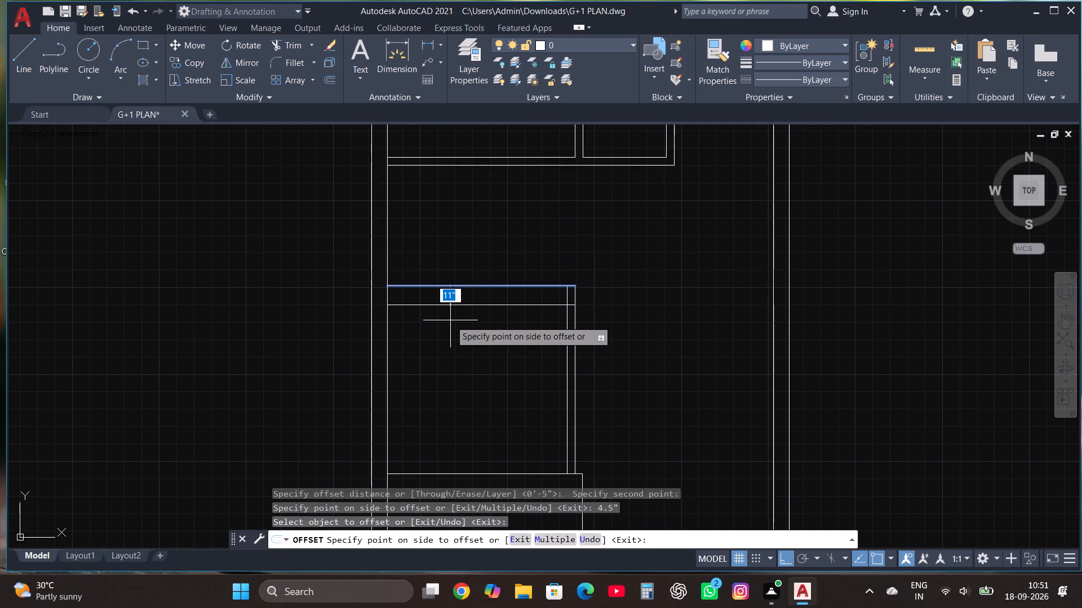
text(4.5")
key(Return)
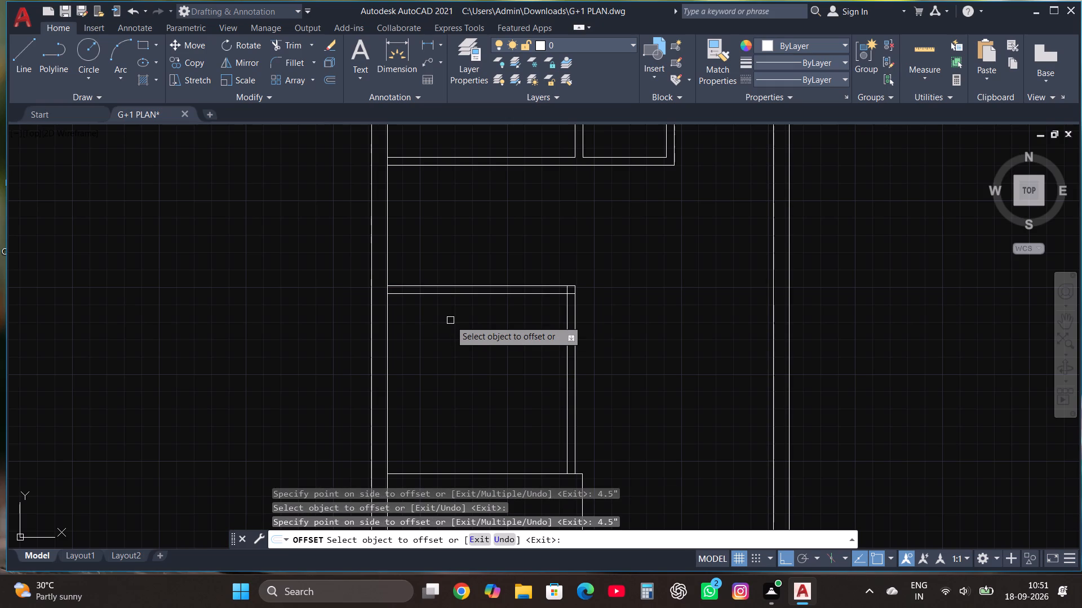
key(Escape)
Trim the overlapping inner wall lines at the 9' by 9' room's upper-right corner.
click(293, 42)
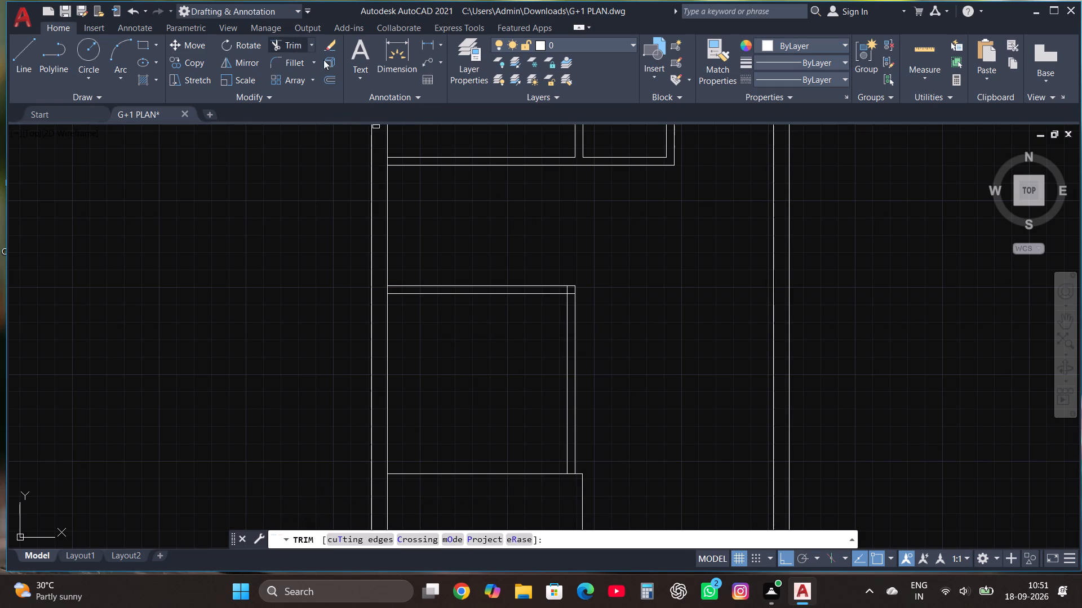
scroll(570, 300, up, 3)
click(559, 254)
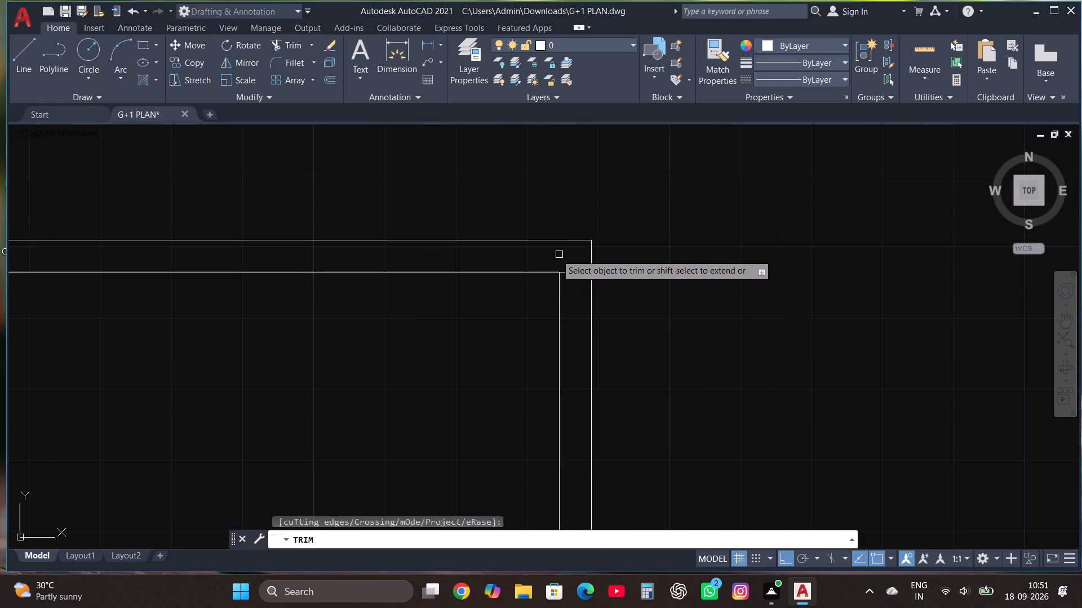
click(568, 273)
key(Escape)
Offset the line shared by the two lower-left rooms 4.5" upward to form the partition wall.
scroll(559, 273, down, 5)
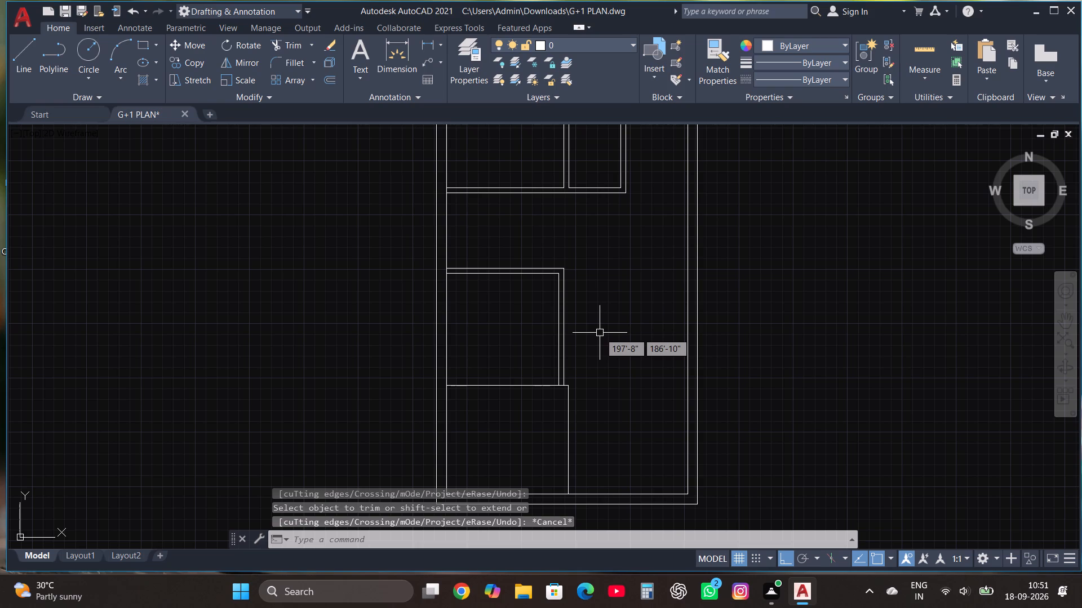
scroll(534, 362, up, 1)
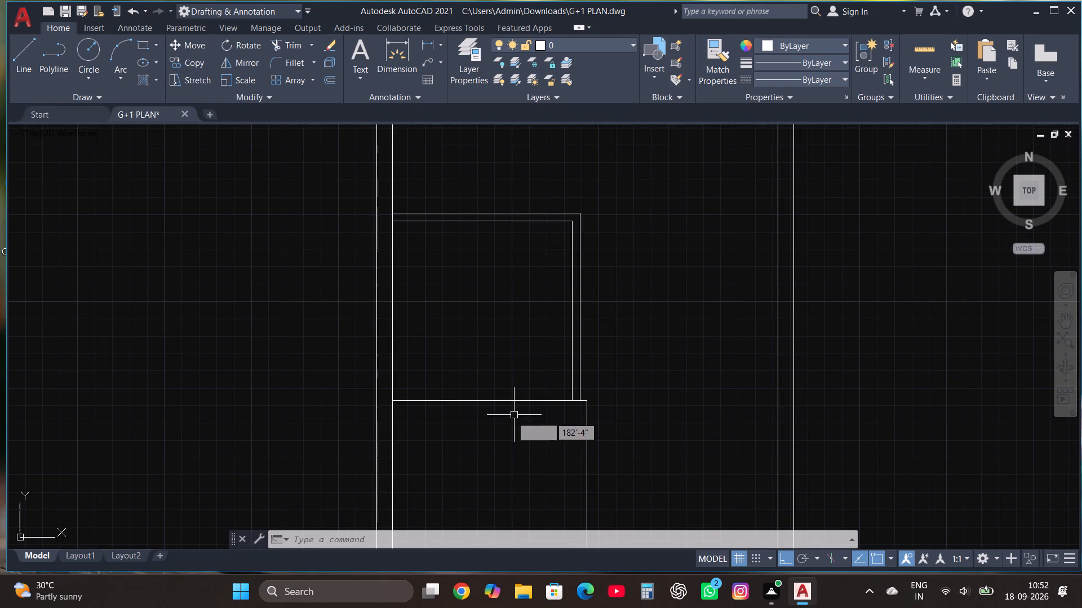
click(500, 399)
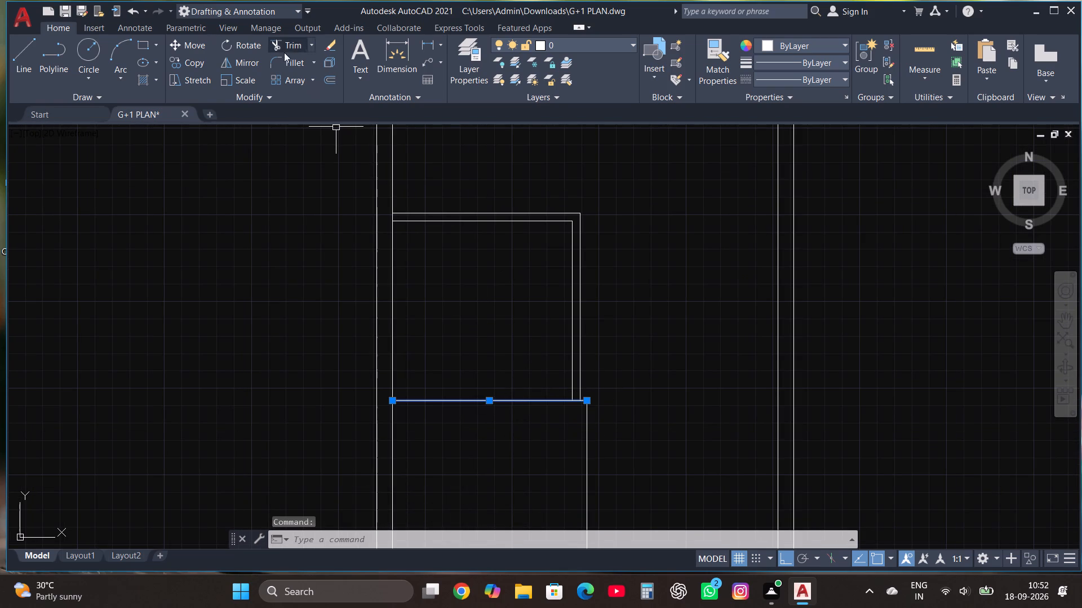
click(330, 77)
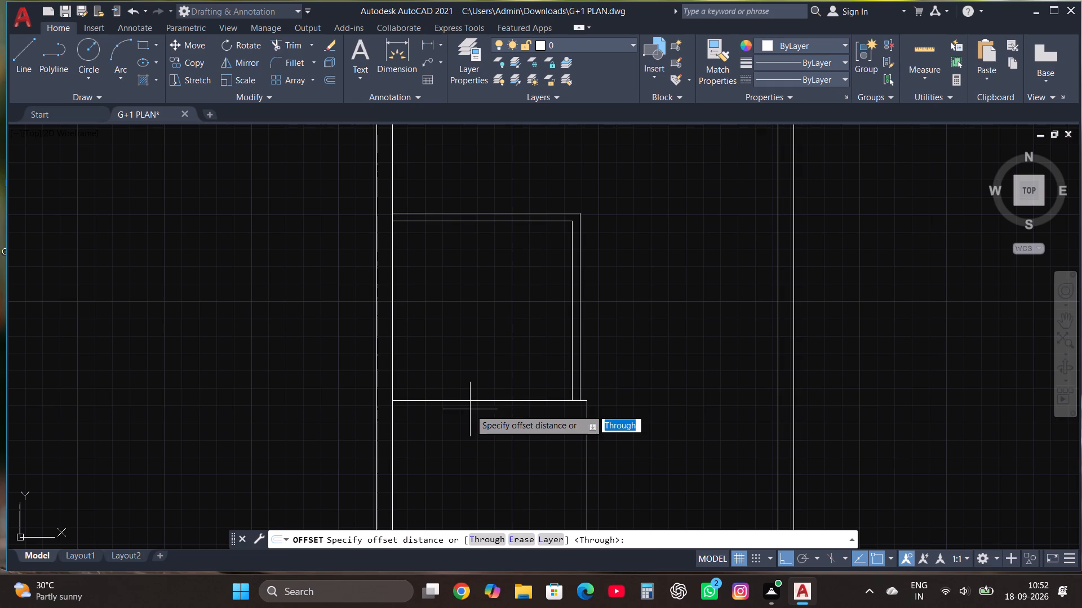
click(470, 401)
click(472, 374)
text(4.5")
key(Return)
key(Escape)
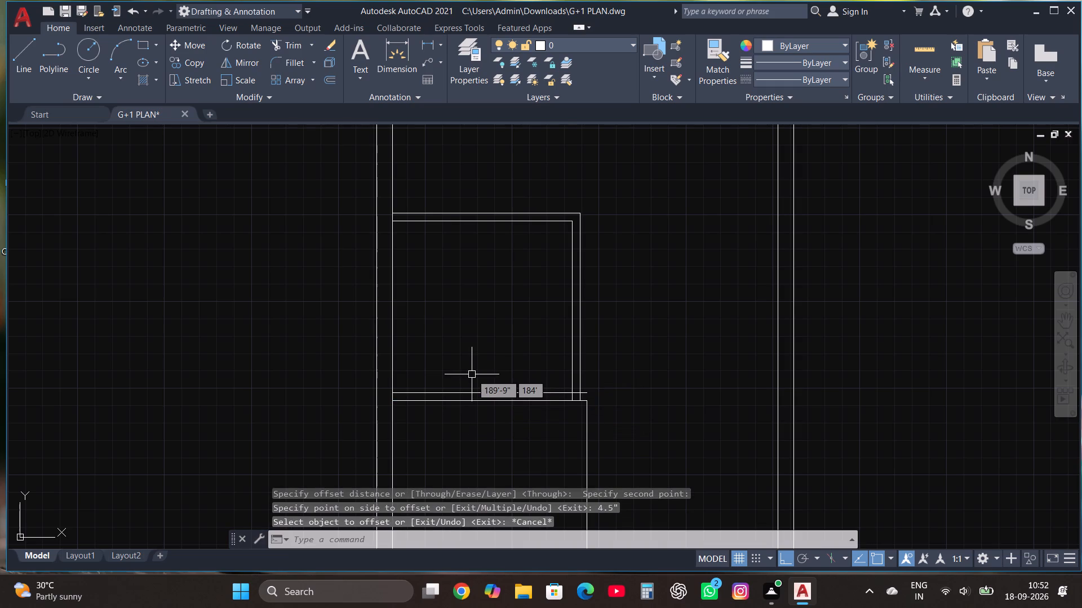
Trim the crossing and overhanging line ends where the new partition meets the 9' by 9' room's right wall.
click(295, 49)
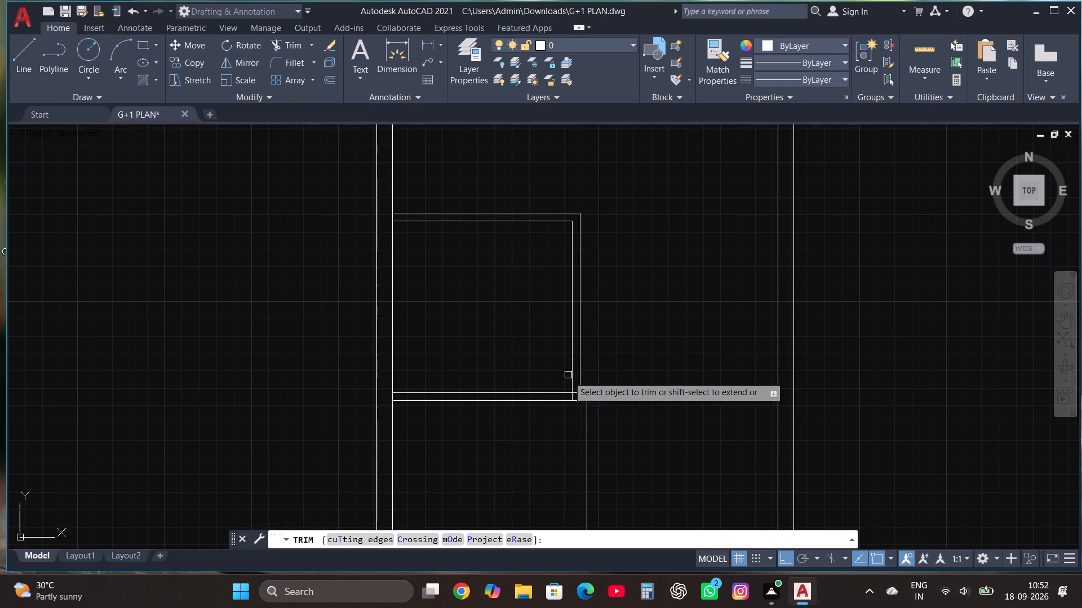
scroll(571, 388, up, 2)
click(583, 401)
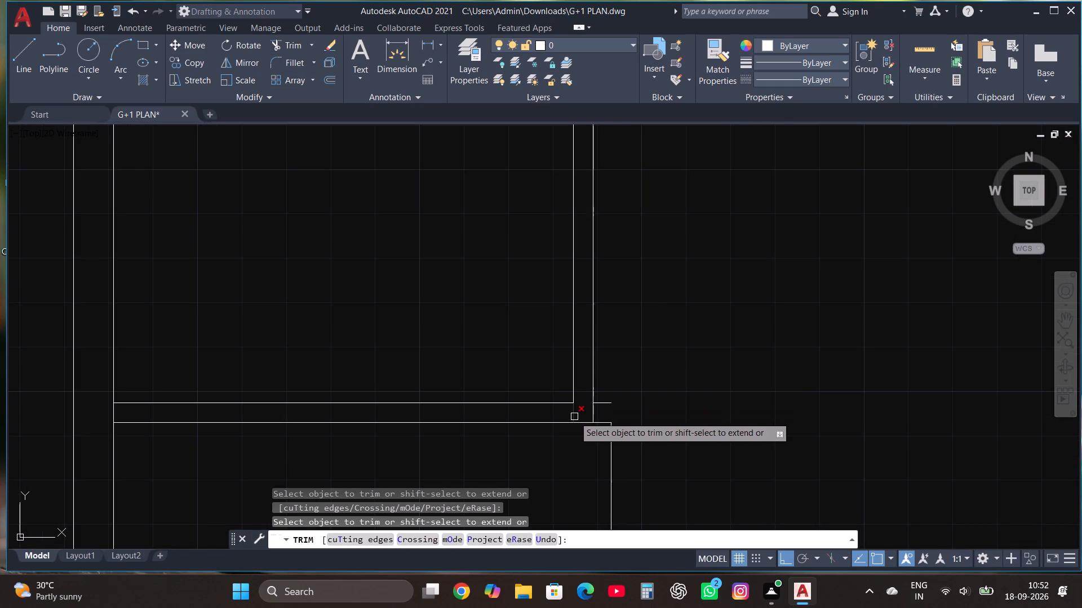
click(573, 417)
click(610, 403)
key(Escape)
scroll(604, 403, down, 4)
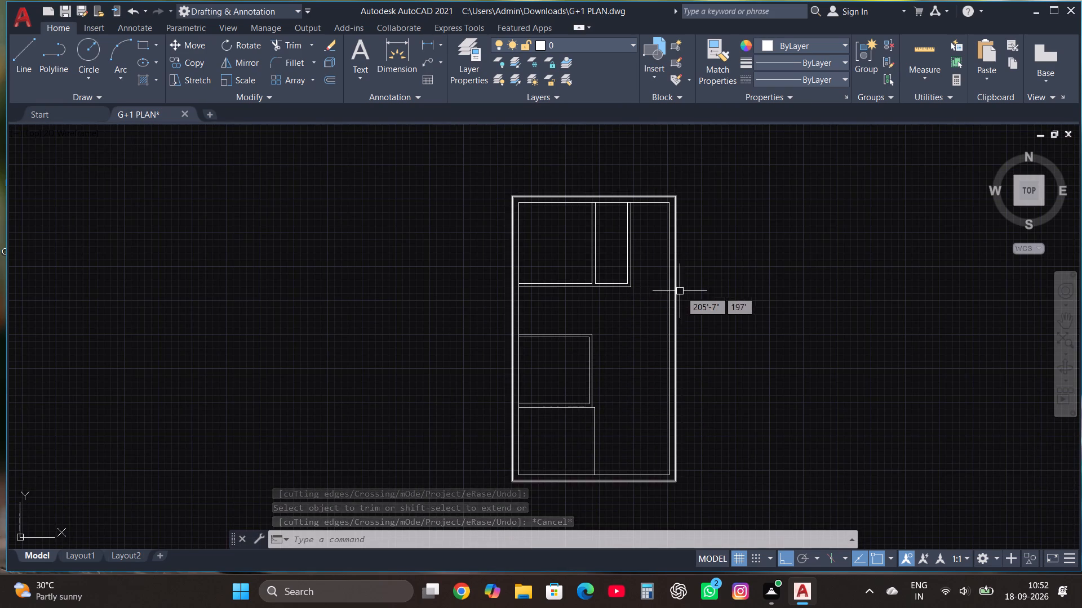
Draw two parallel horizontal lines about 5'-1" long, extending the upper rooms' bottom wall from the narrow room's right wall into the right outer wall.
scroll(676, 268, up, 3)
click(29, 62)
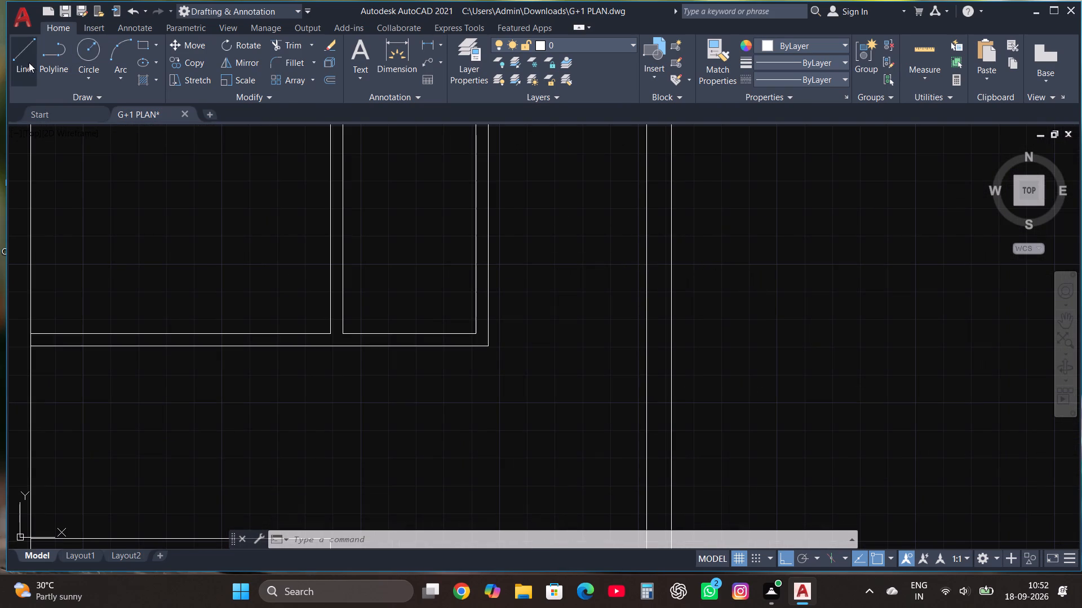
click(489, 347)
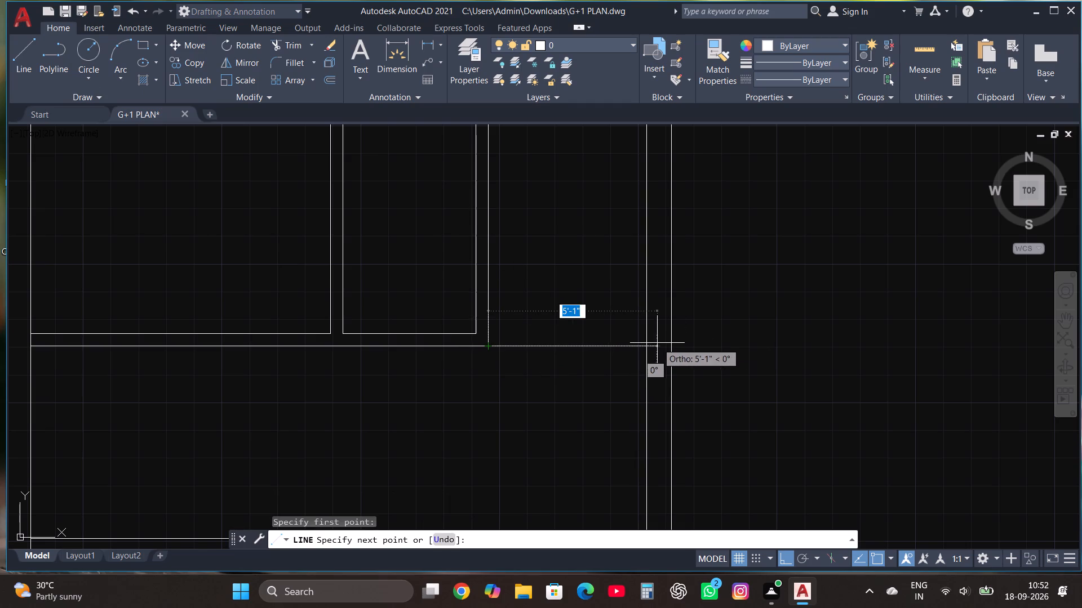
click(657, 343)
key(Escape)
click(30, 46)
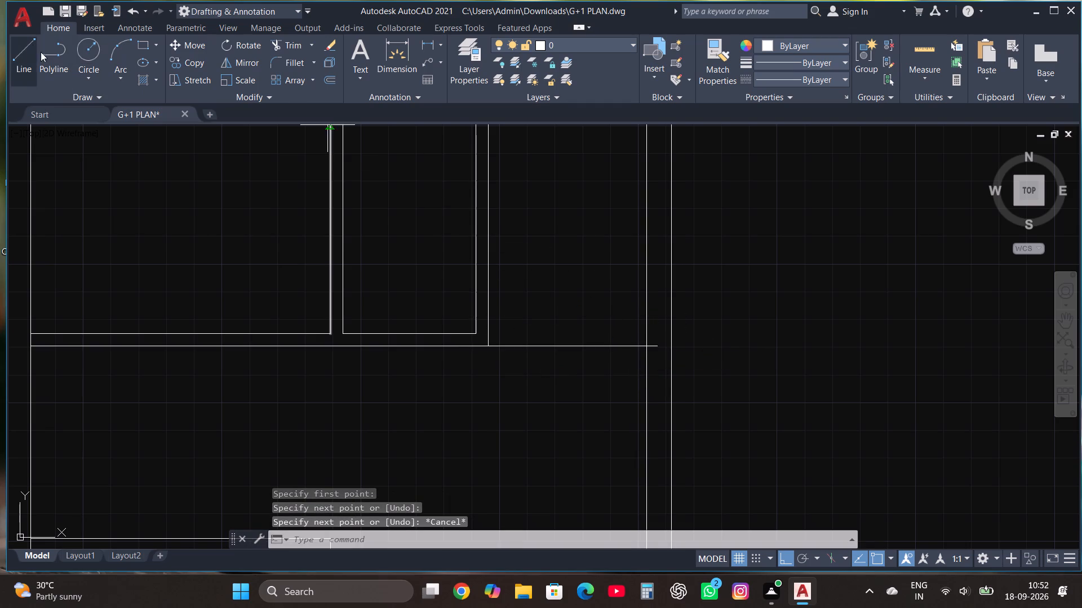
scroll(438, 340, up, 1)
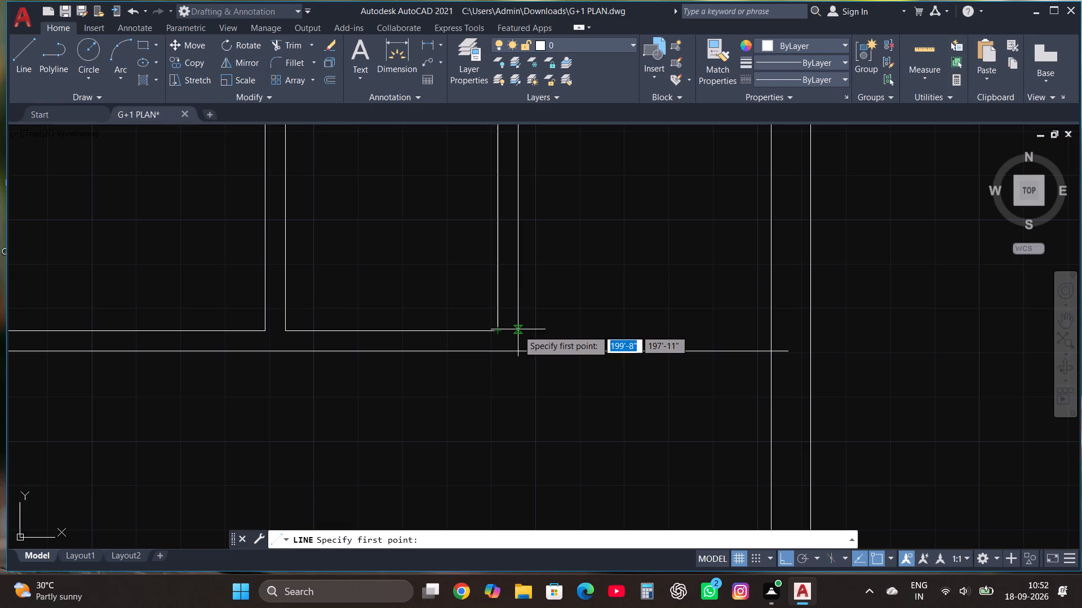
click(520, 332)
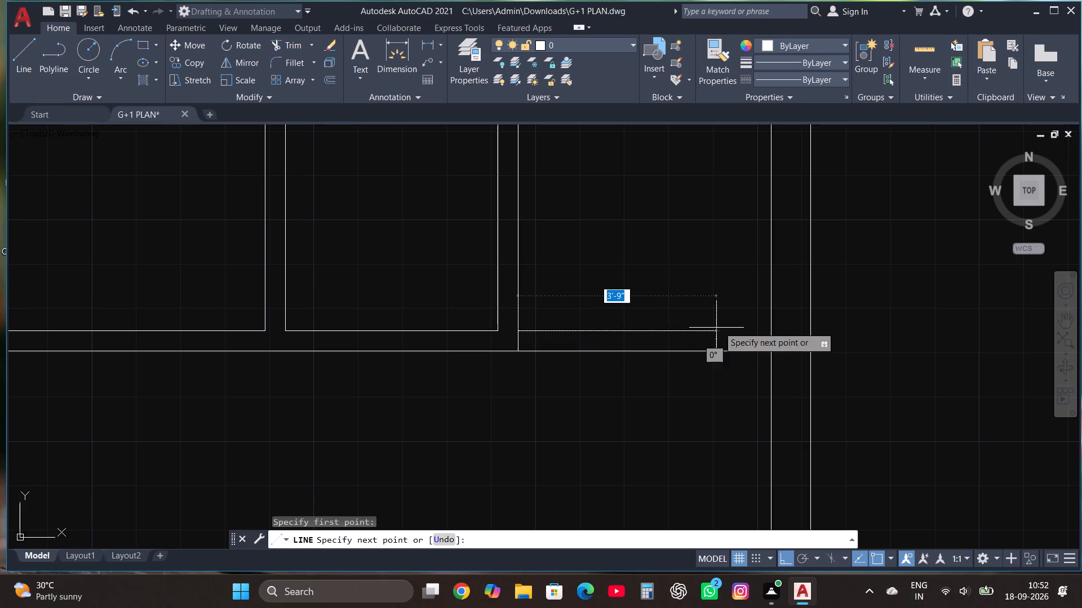
click(788, 330)
key(Escape)
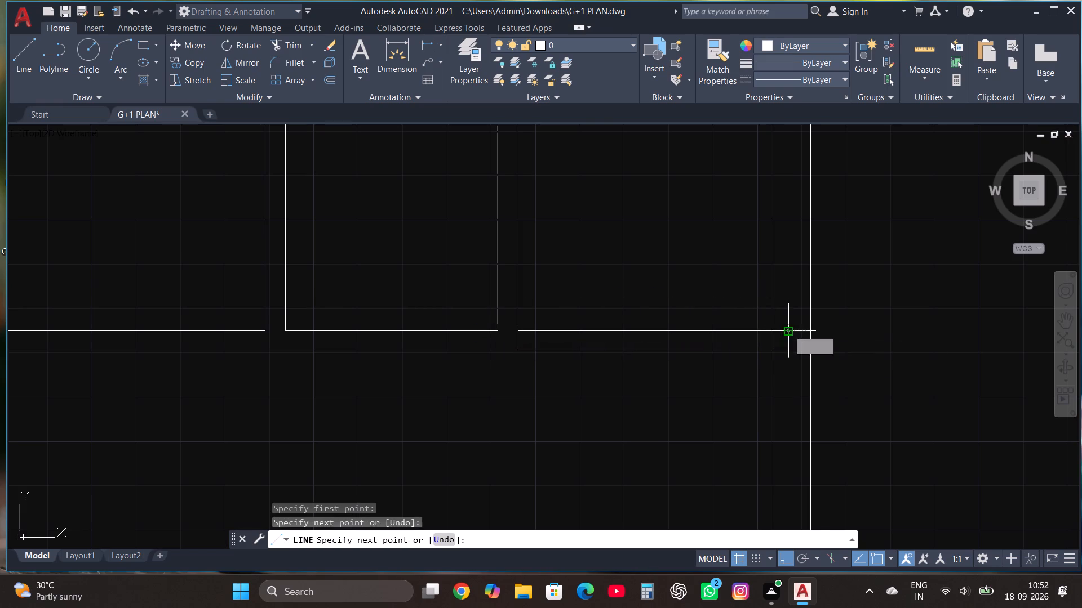
Trim both new lines' overhanging ends at the right outer wall's inner face.
click(289, 44)
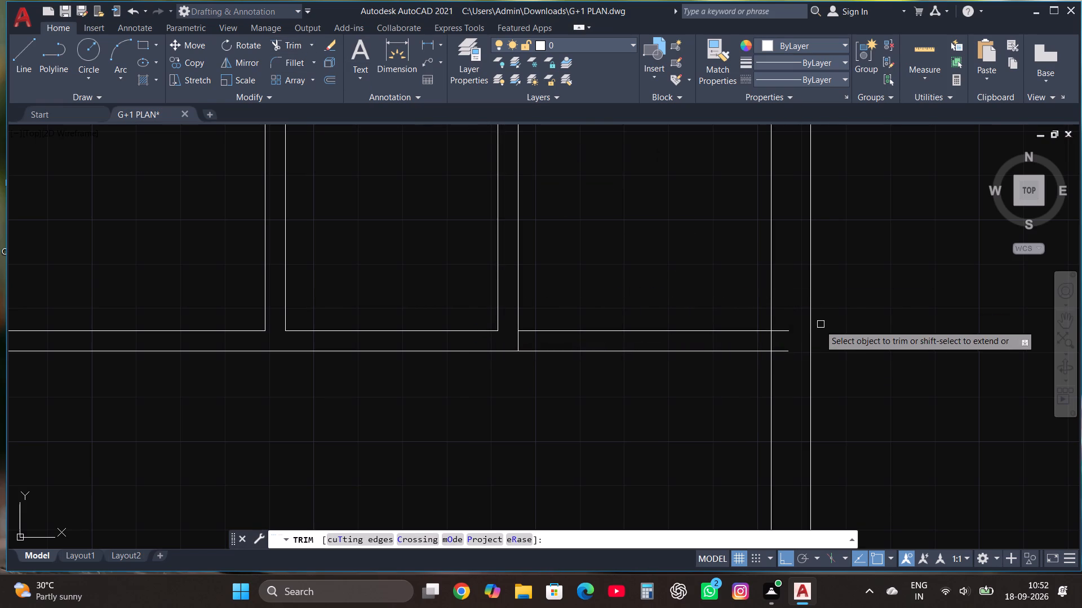
click(785, 330)
click(785, 354)
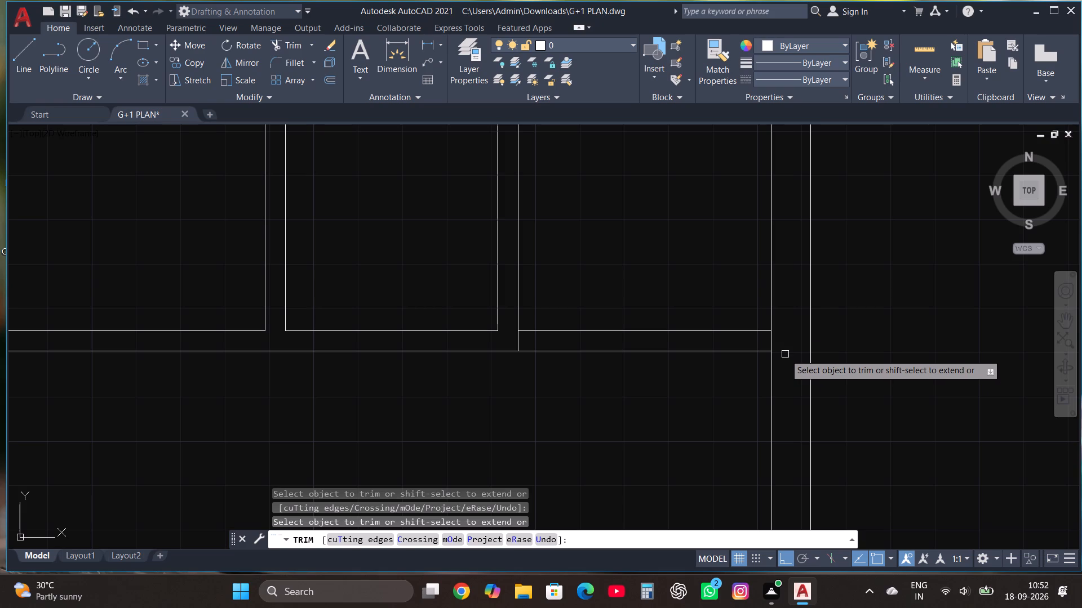
key(Escape)
Draw a 10' vertical line upward along the right outer wall's inner face, starting from the new bottom wall's upper line.
scroll(487, 399, down, 2)
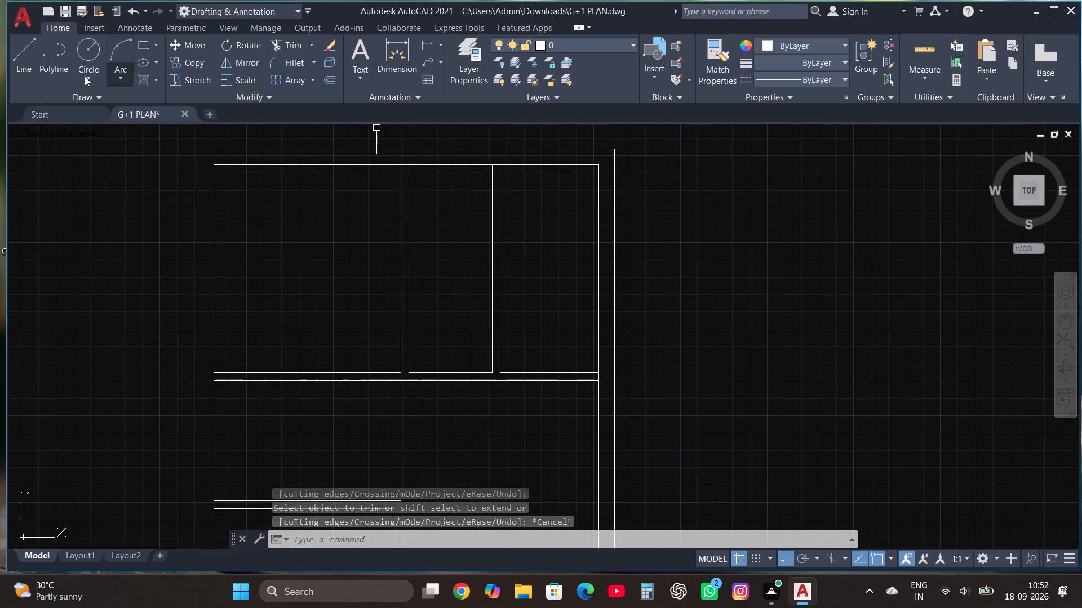
click(26, 56)
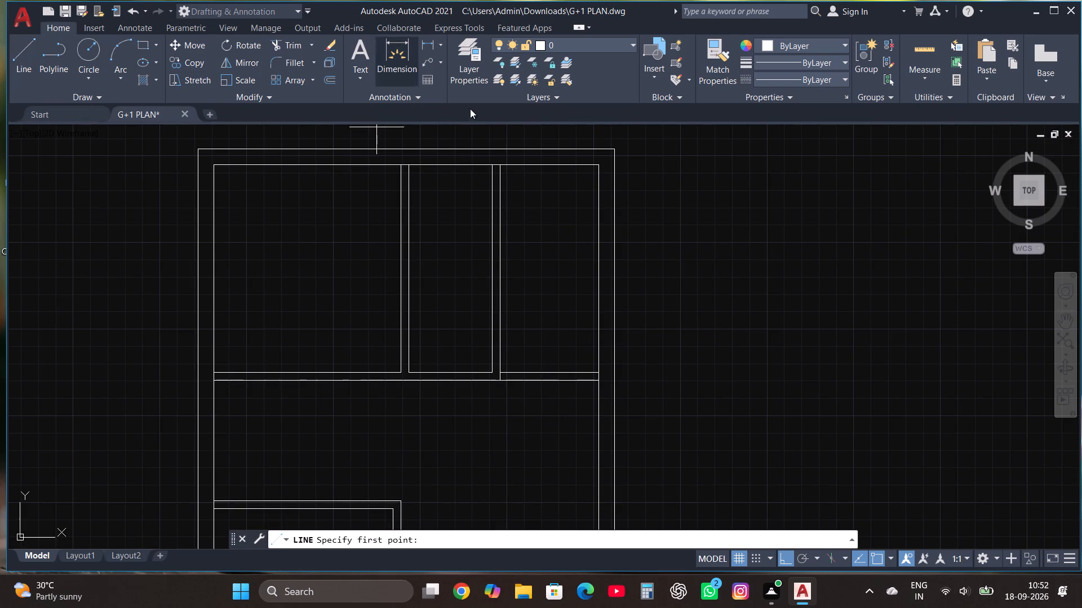
scroll(544, 233, up, 2)
scroll(681, 425, down, 1)
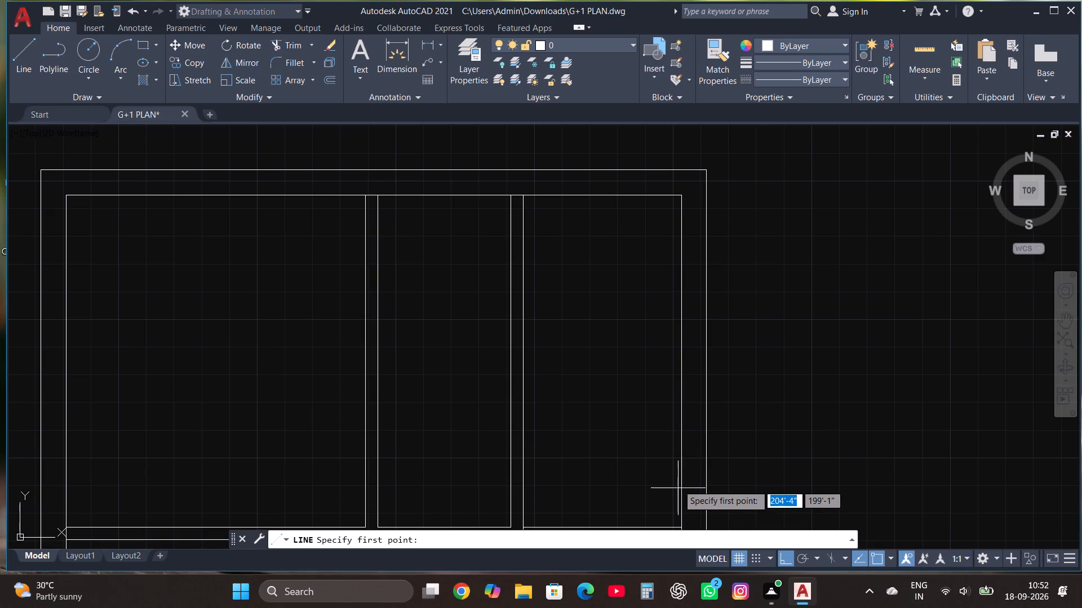
scroll(678, 472, down, 1)
click(680, 507)
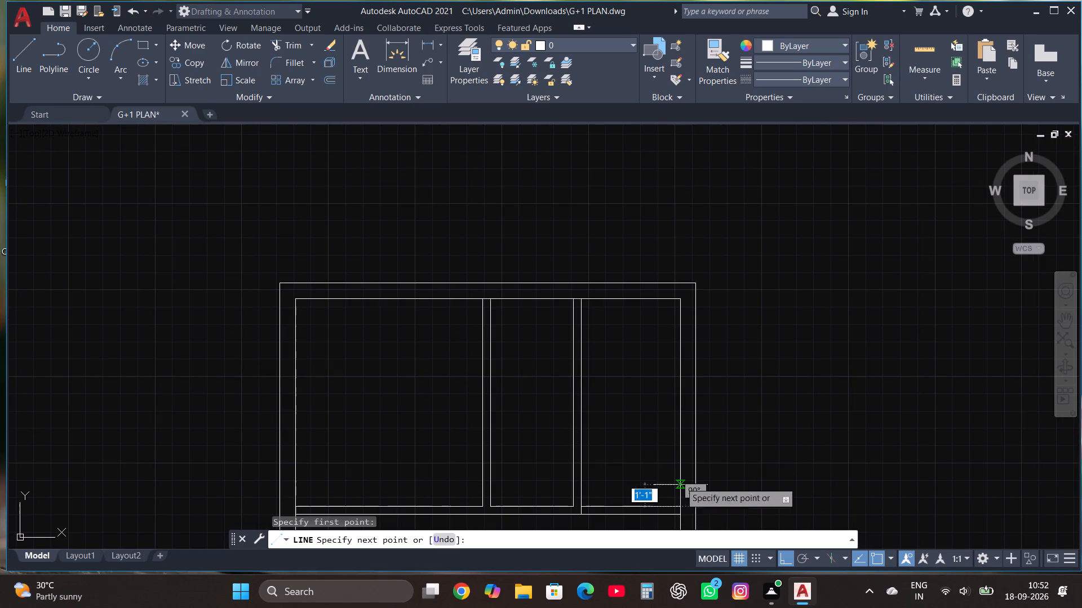
text(10')
key(Return)
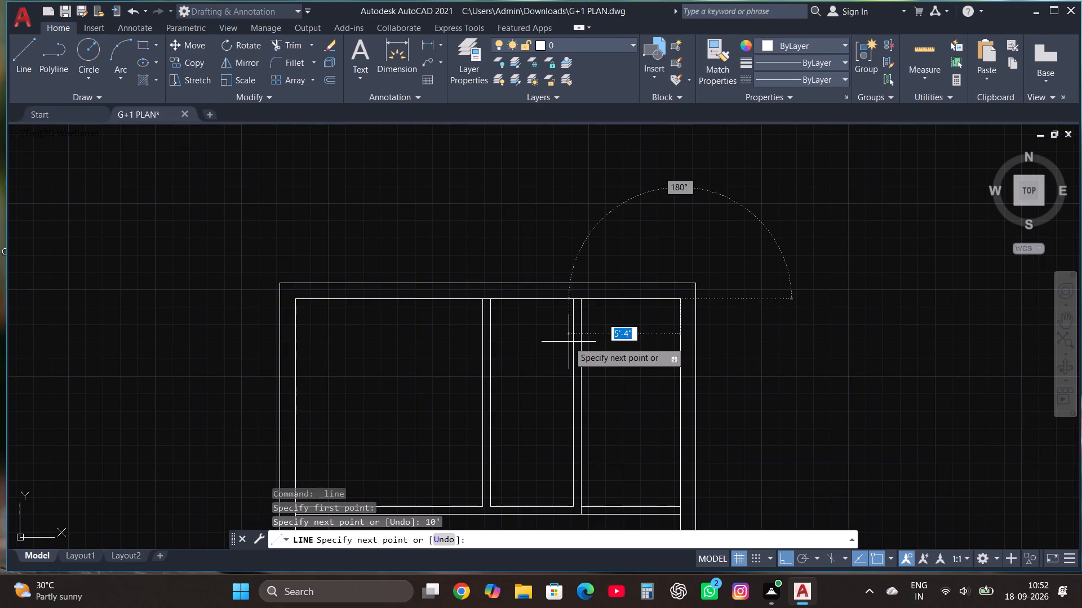
key(Escape)
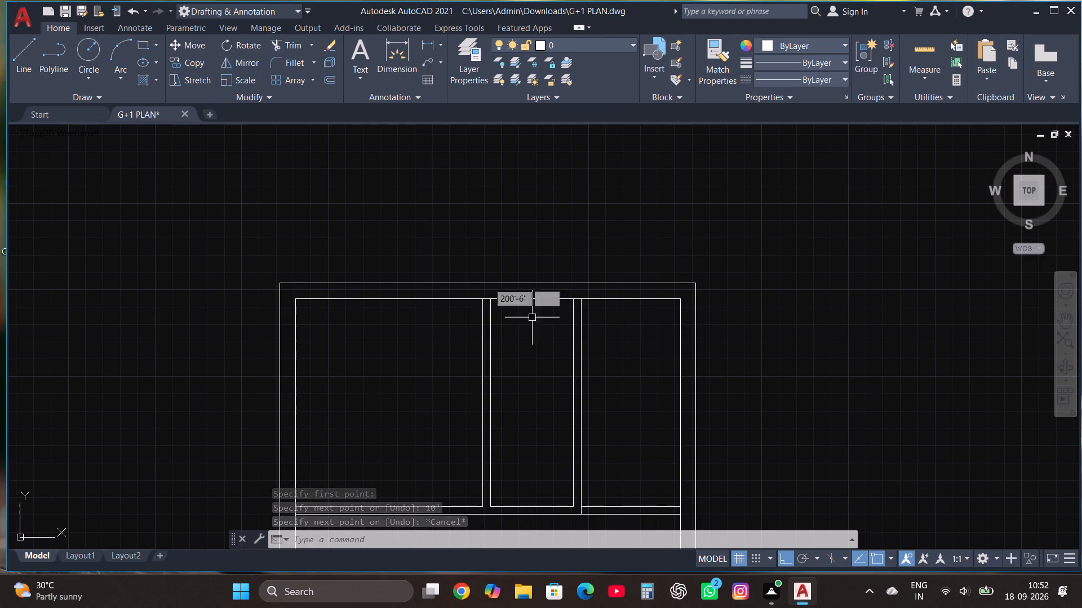
Draw a 6'8" line up the narrow middle room's right wall from its bottom corner, continuing horizontally across the room into its left wall.
click(16, 49)
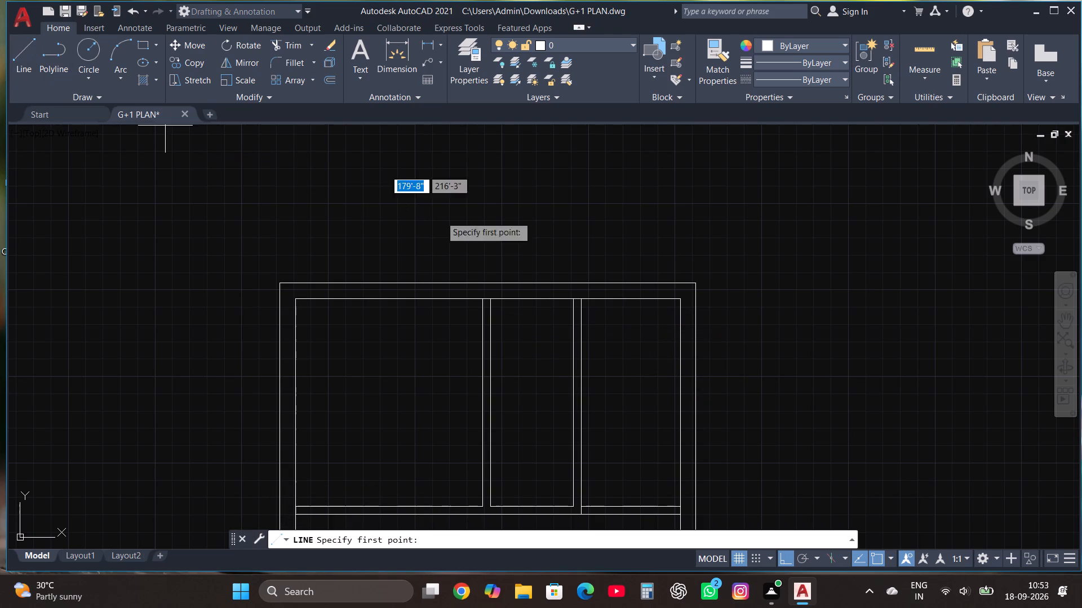
click(581, 513)
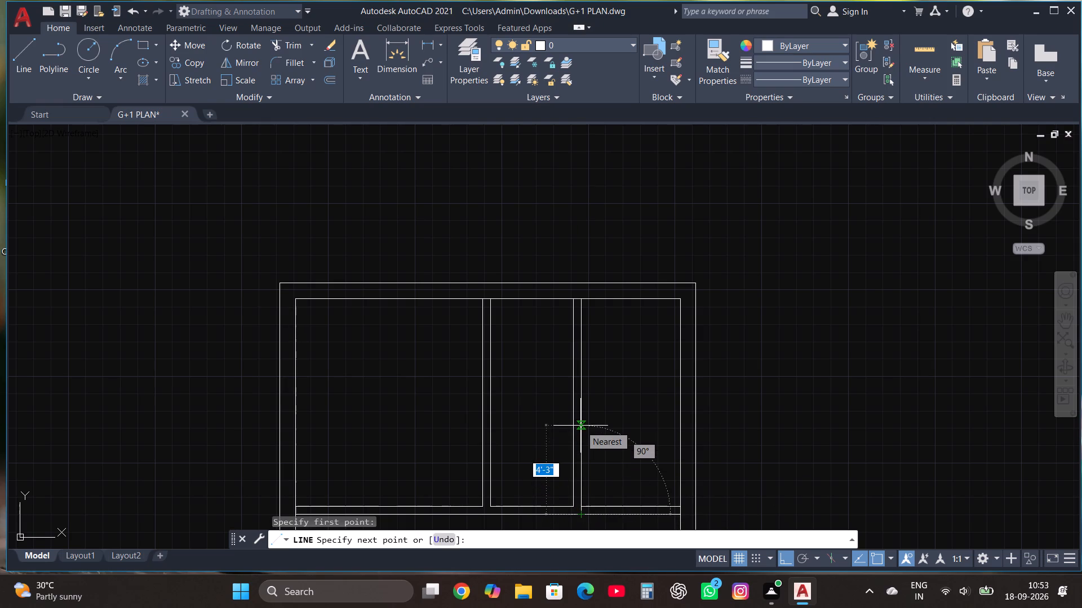
text(6'8")
key(Return)
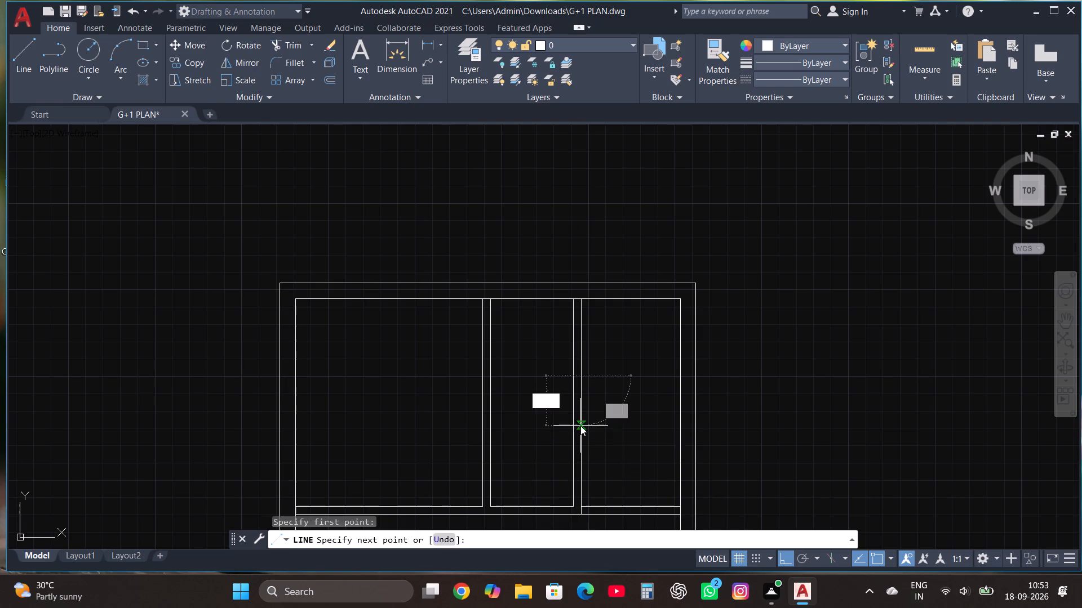
scroll(504, 378, up, 2)
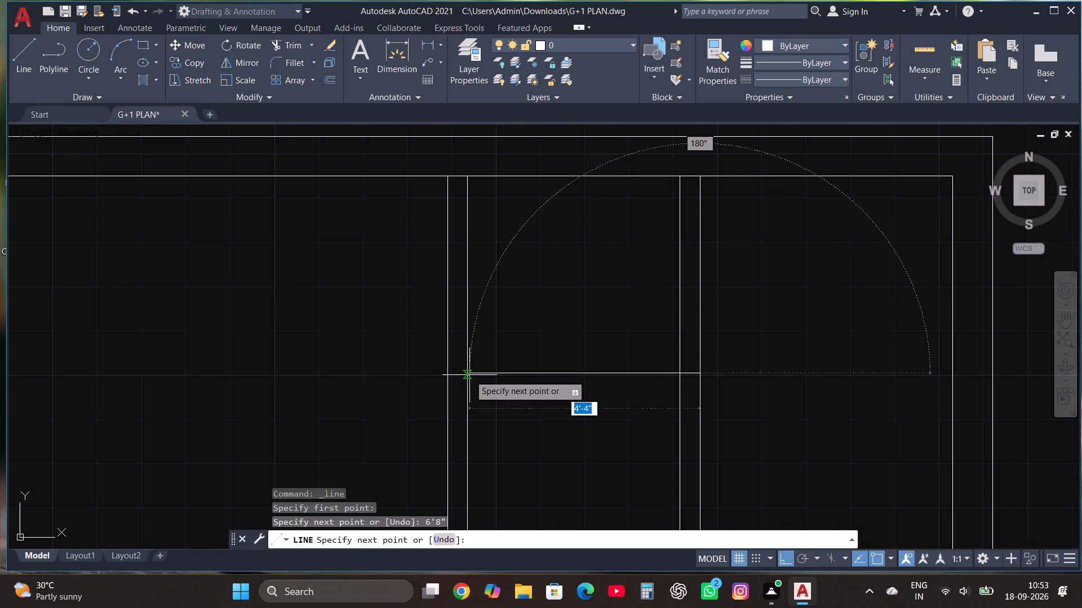
click(459, 372)
key(Escape)
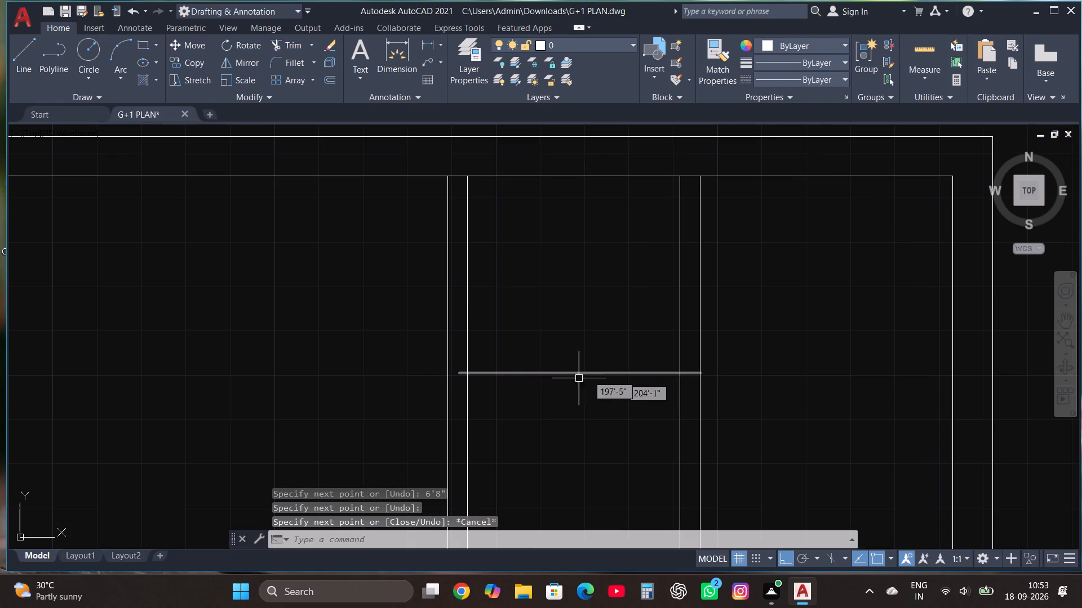
Copy the horizontal line across the narrow middle room 4.5" upward to form the partition wall.
scroll(603, 372, down, 2)
scroll(597, 397, up, 2)
click(587, 356)
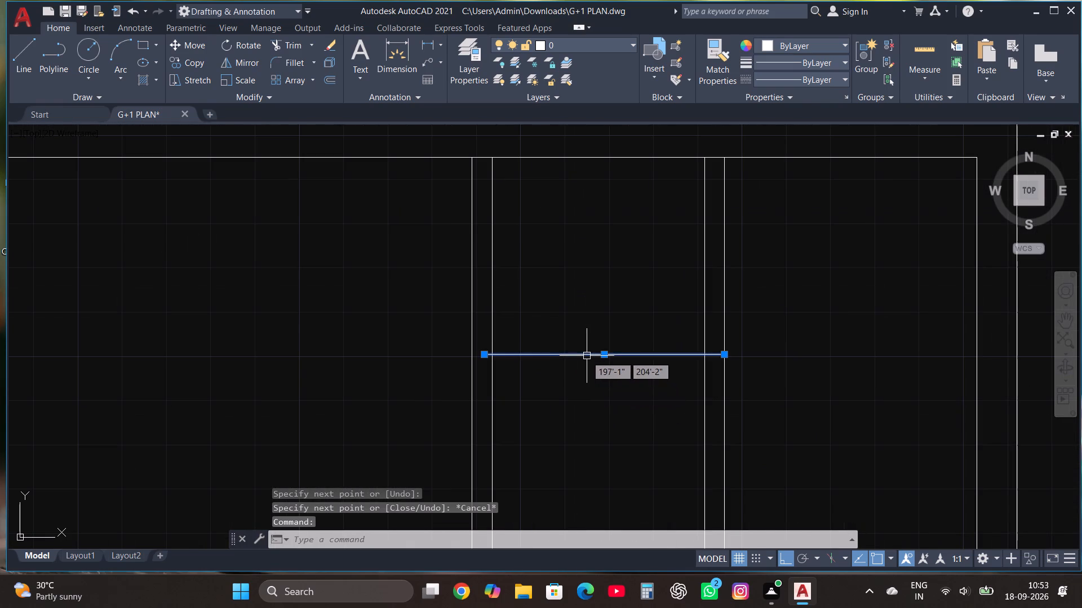
click(180, 64)
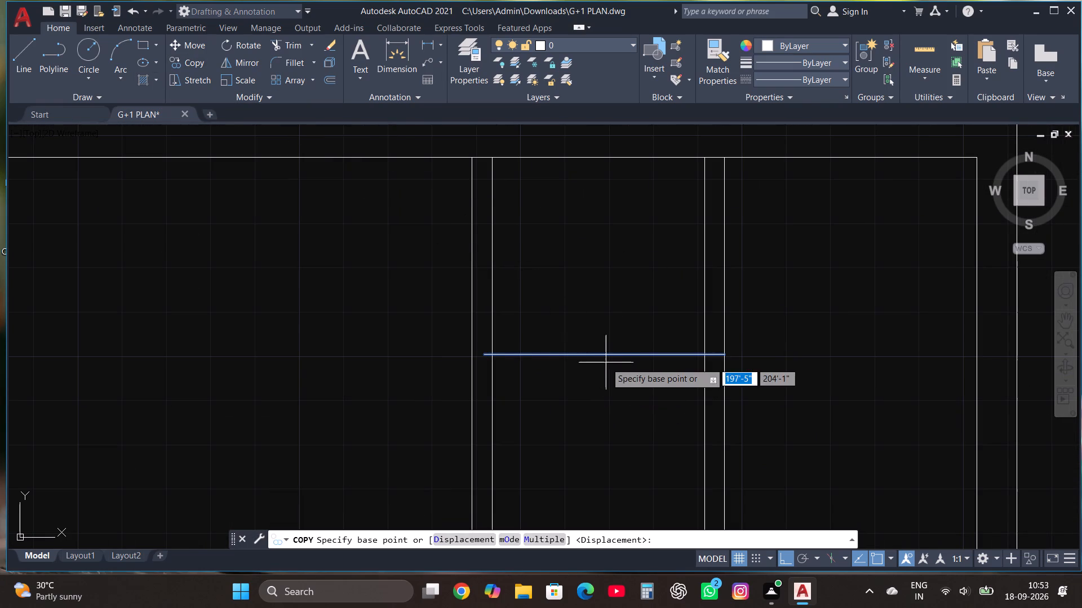
click(602, 352)
text(4.5")
key(Return)
key(Escape)
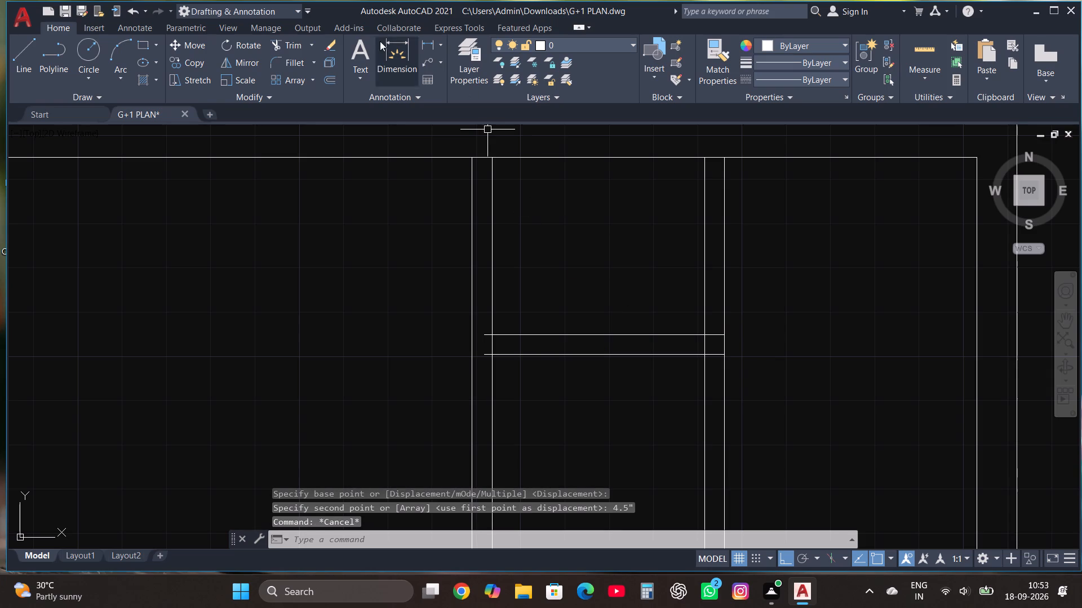
Trim the ends of both partition lines that overhang into the middle room's left and right walls.
click(280, 47)
scroll(494, 323, up, 2)
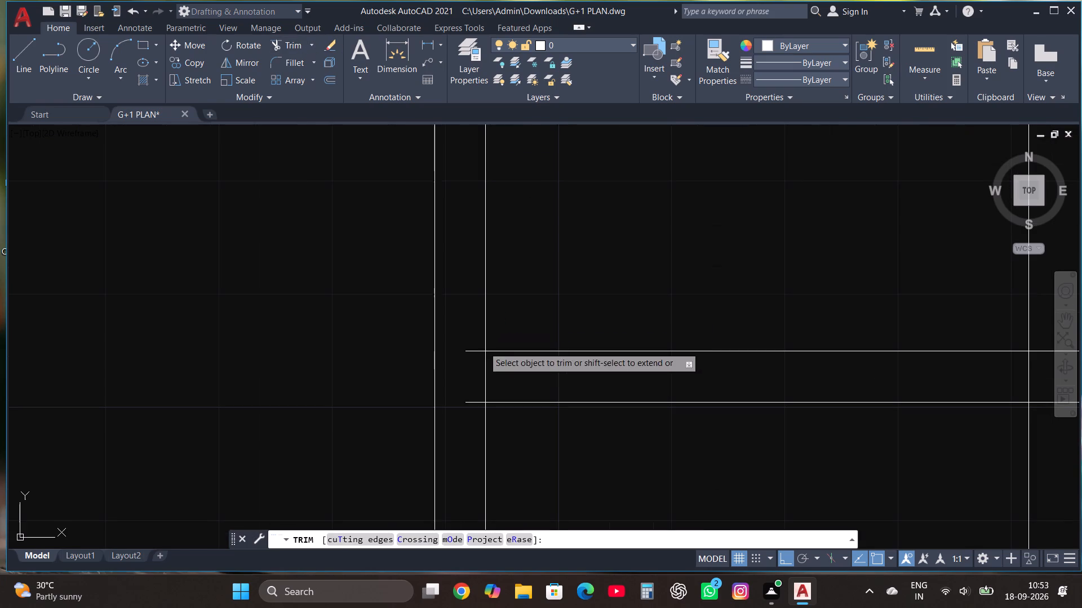
click(475, 351)
click(475, 400)
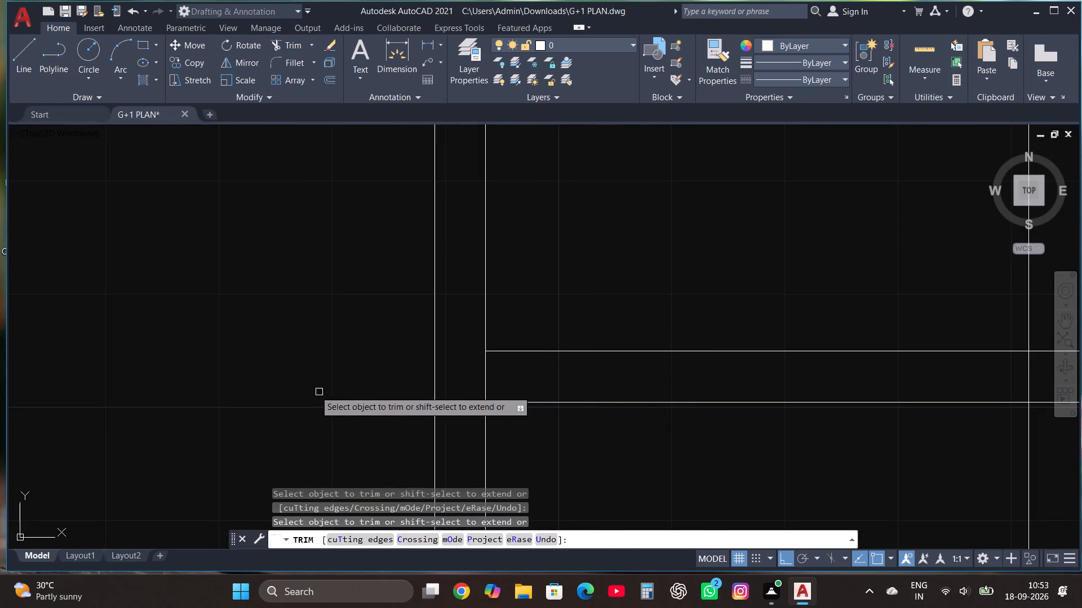
scroll(318, 391, down, 2)
scroll(607, 377, up, 2)
drag(604, 370, 604, 445)
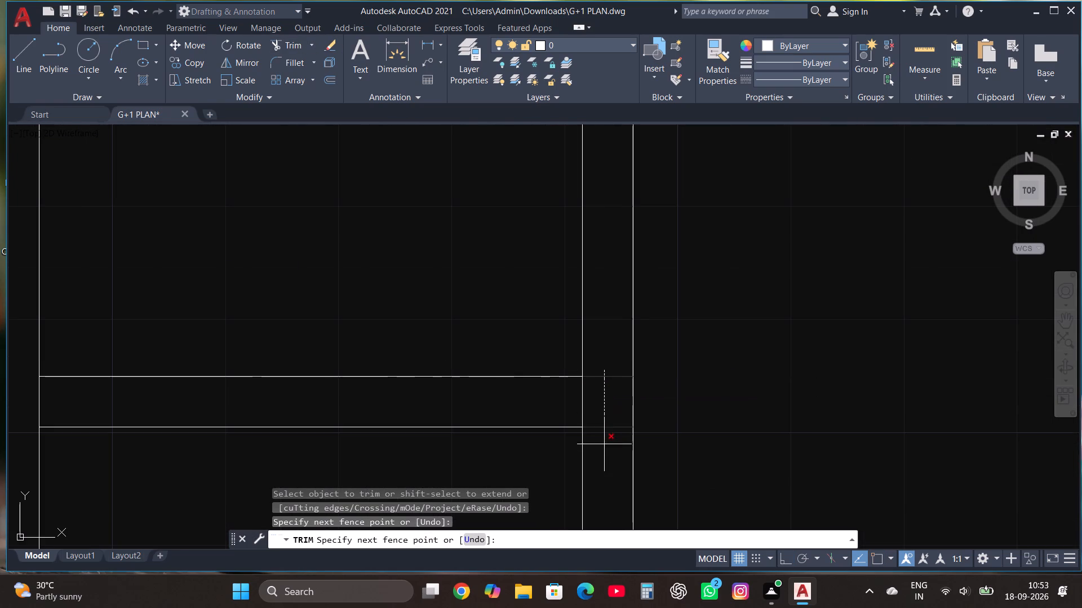
drag(604, 445, 604, 448)
scroll(536, 395, down, 3)
key(Escape)
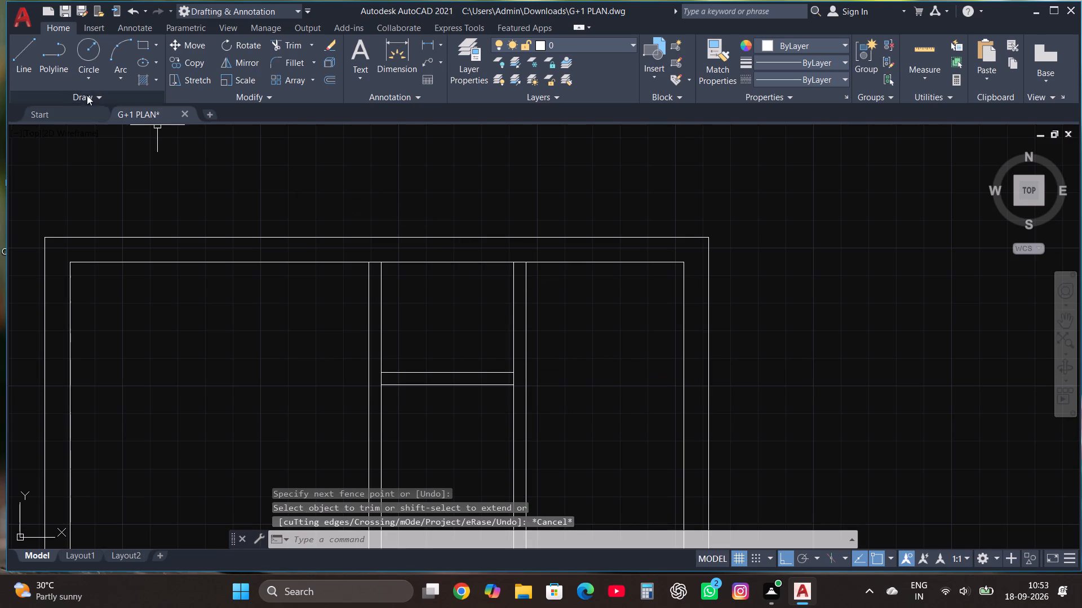
Draw a horizontal line across the upper-right room, slightly below the middle room's partition, from its left wall into the right outer wall.
click(25, 49)
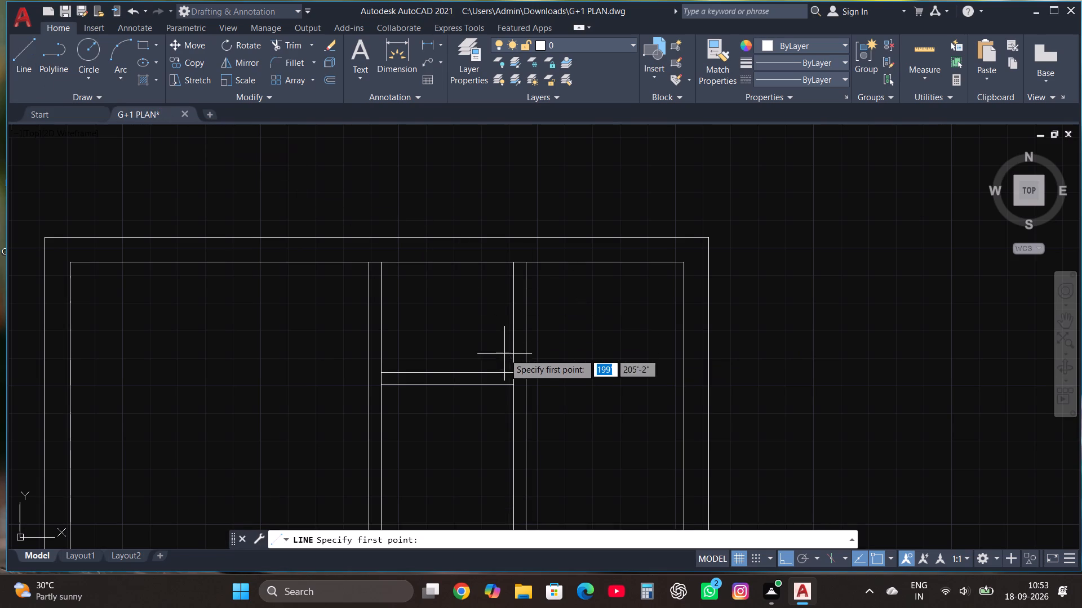
click(526, 411)
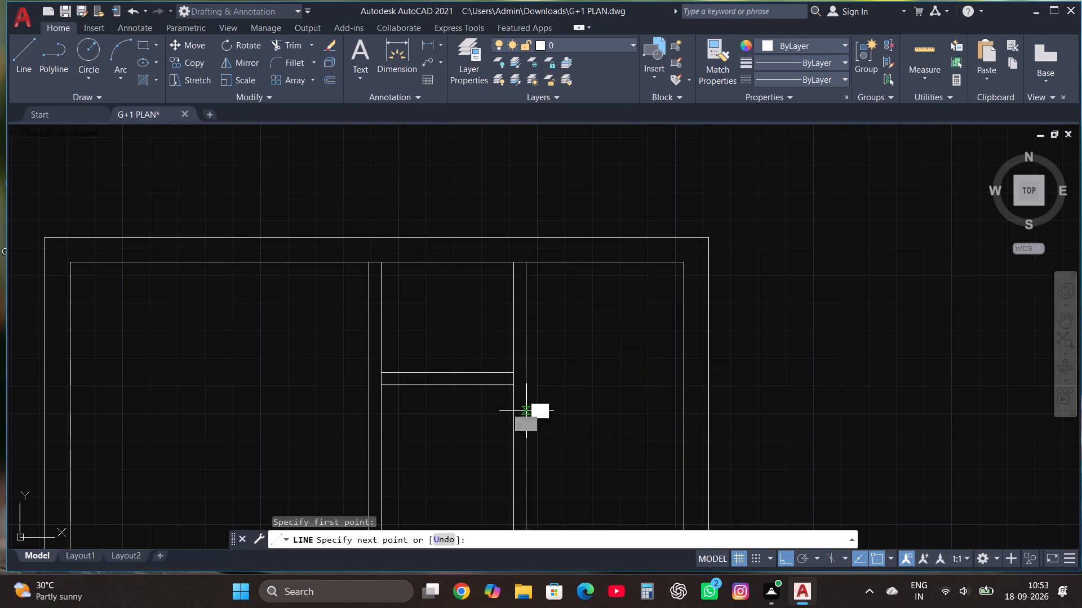
click(697, 399)
scroll(692, 394, down, 2)
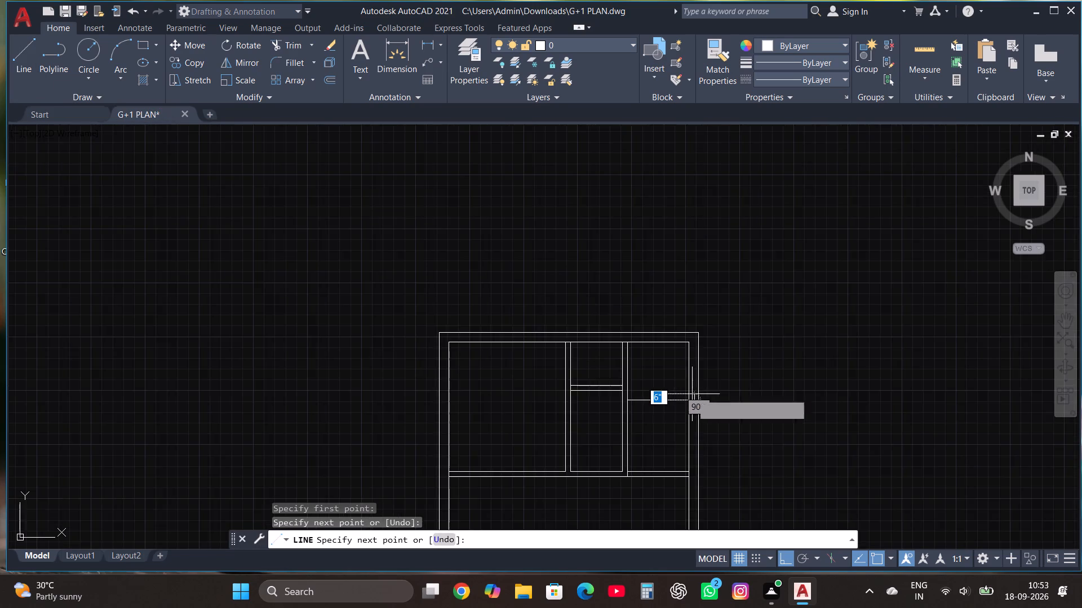
scroll(676, 417, up, 3)
key(Escape)
Copy the upper-right room's horizontal line 4.5" downward to form its partition wall.
click(598, 356)
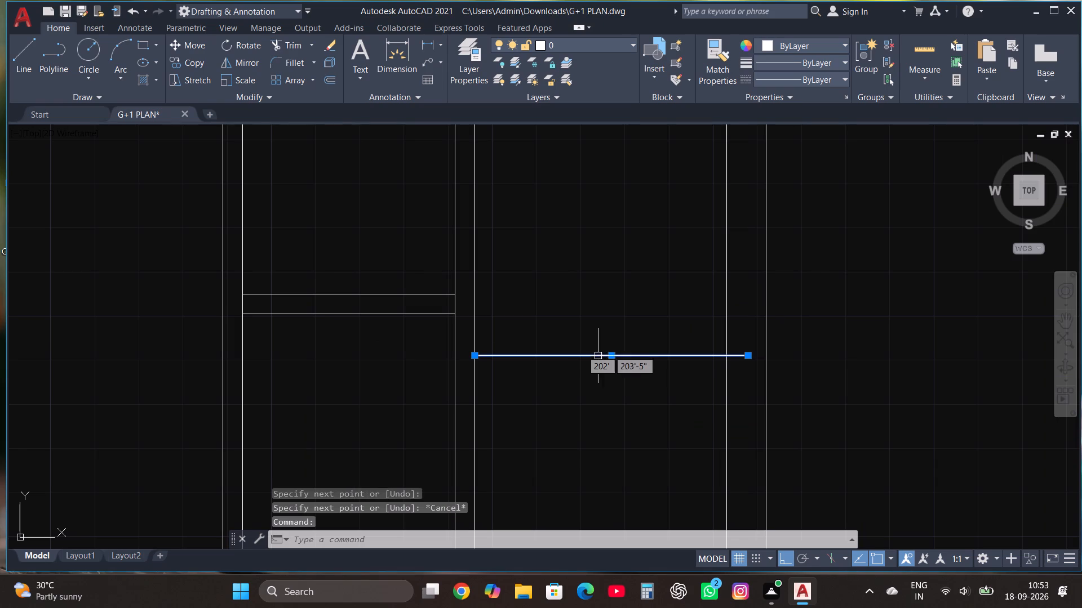
click(192, 59)
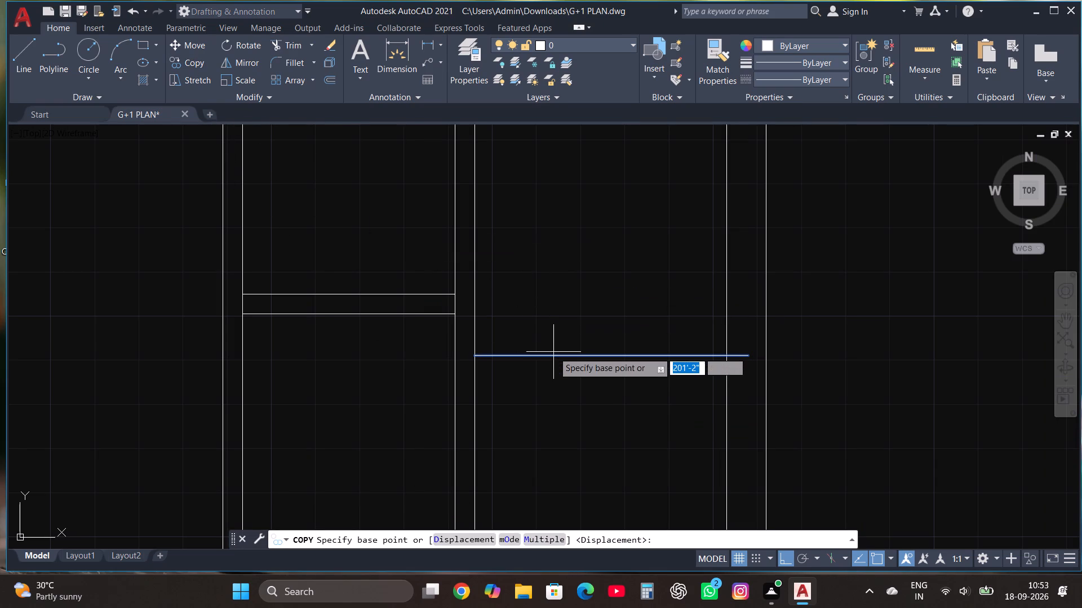
click(553, 354)
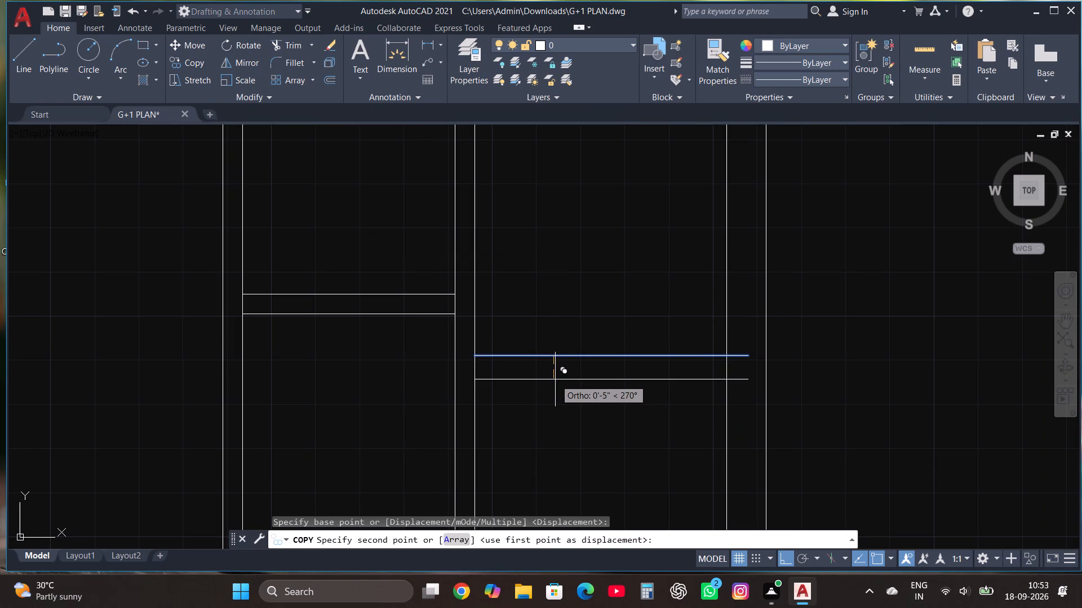
text(4.5")
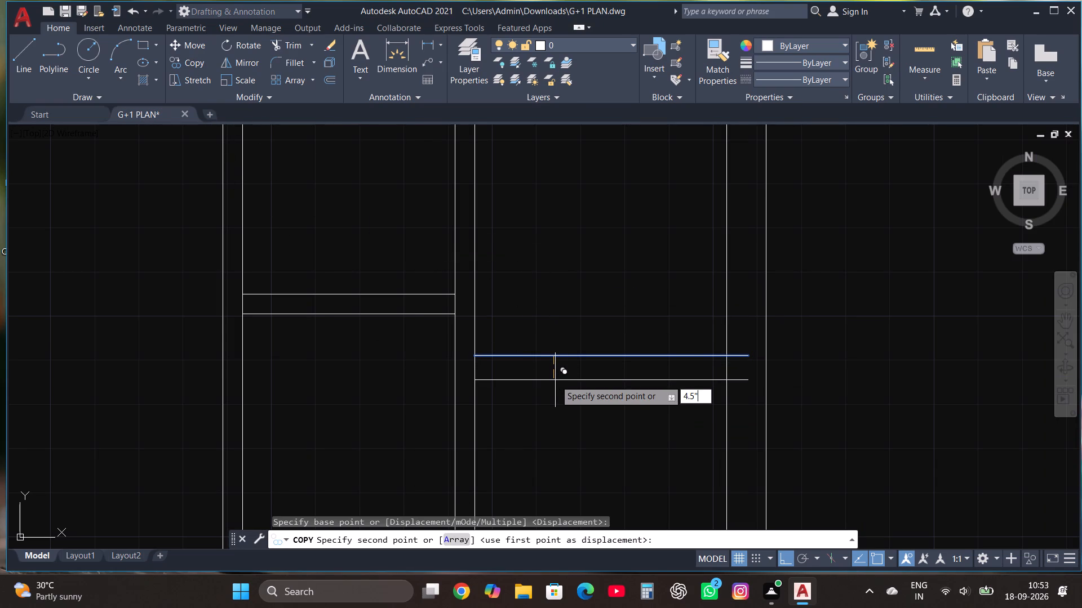
key(Return)
key(Escape)
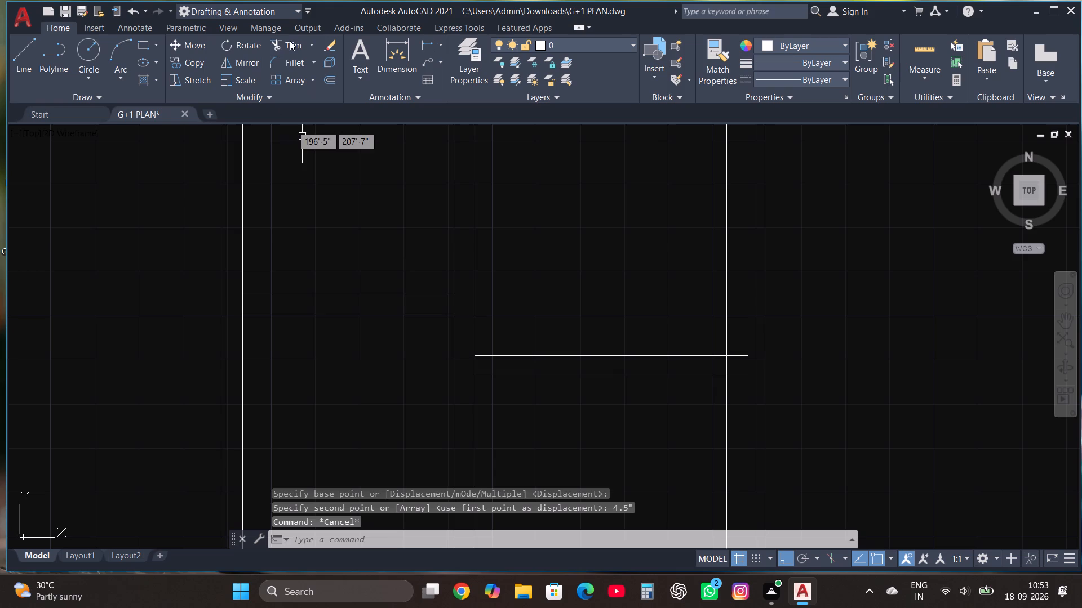
Trim the upper-right partition lines' overhanging ends at the right outer wall's inner face.
click(290, 42)
drag(741, 352, 740, 406)
key(Escape)
scroll(546, 261, down, 2)
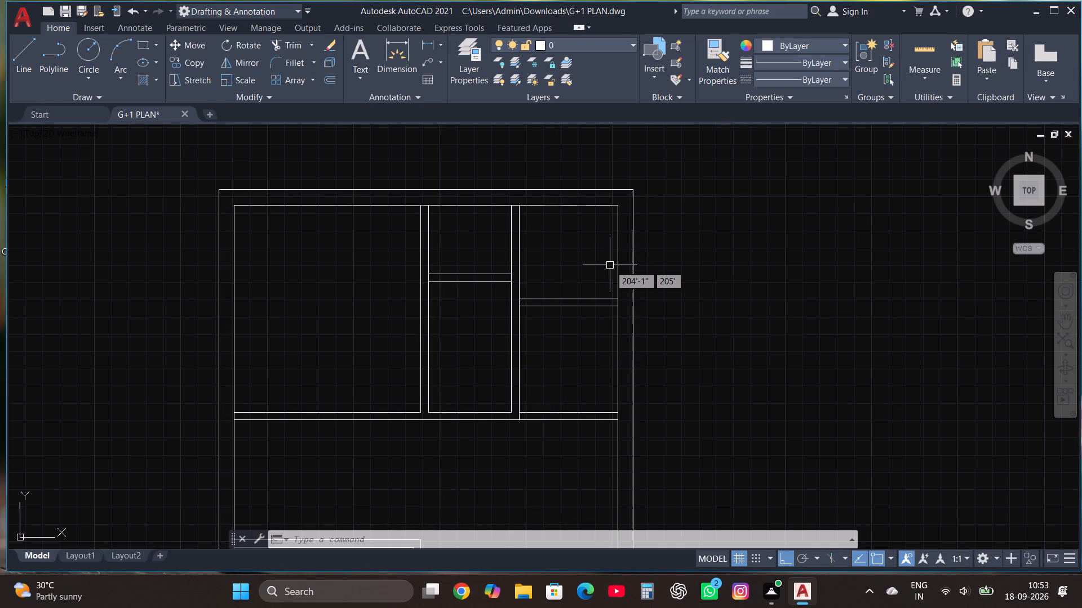
Draw a short horizontal line continuing the middle room's upper partition line across the wall shared with the upper-right room.
scroll(536, 231, up, 2)
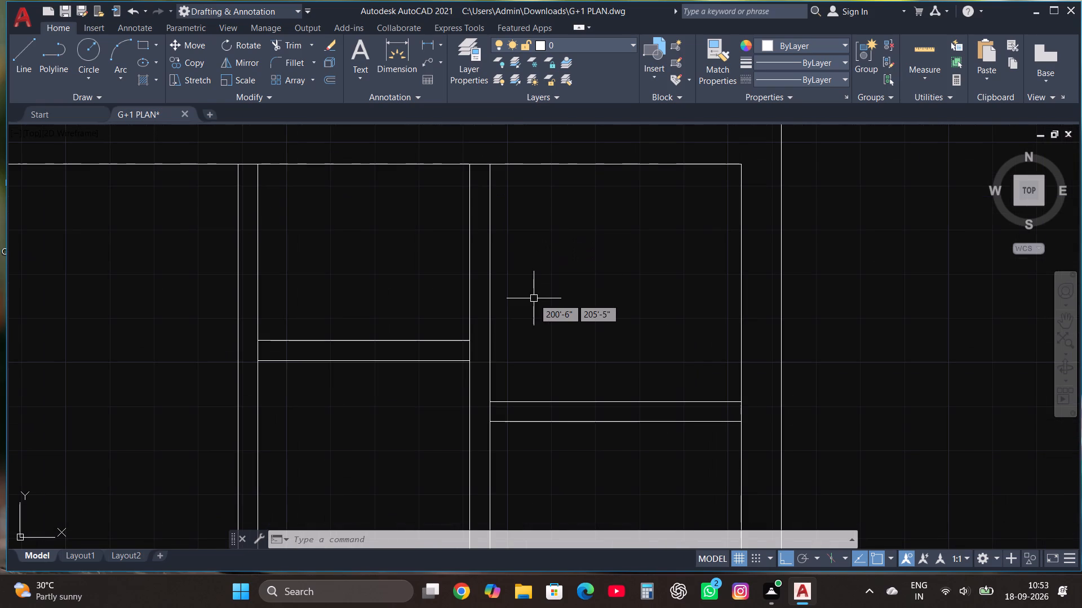
click(25, 59)
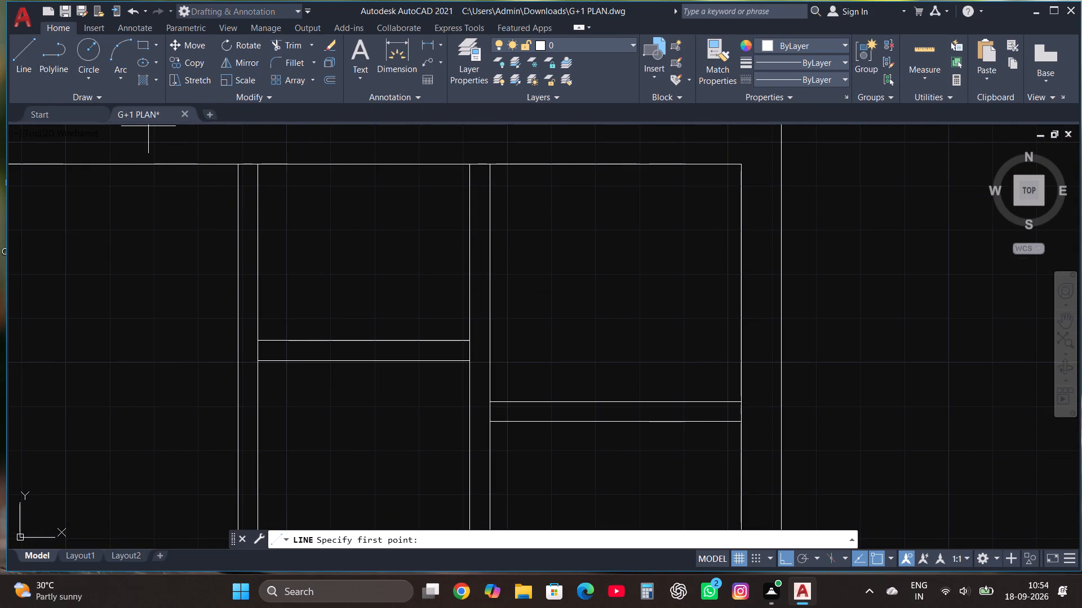
click(467, 341)
click(520, 337)
Trim the short line's overhang and the middle room's right wall face from the partition's lower line up to the top wall.
click(285, 43)
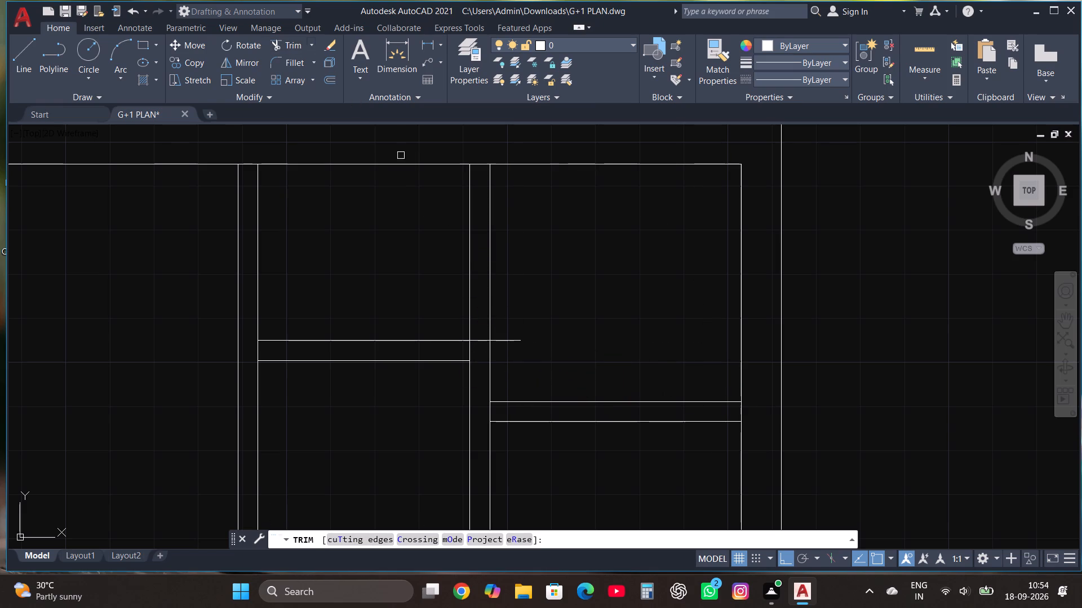
click(514, 345)
click(511, 320)
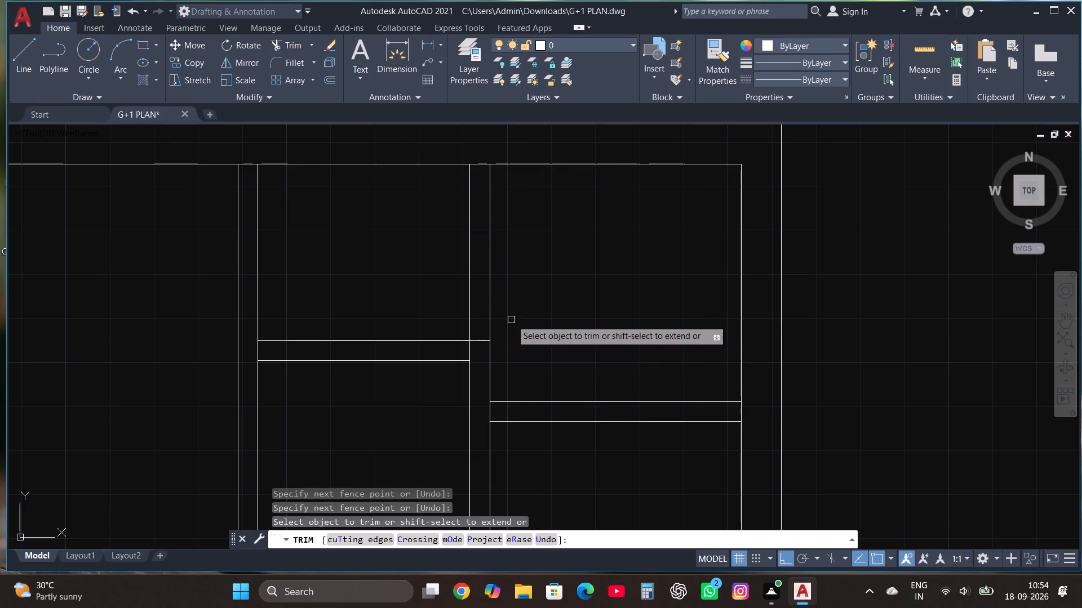
click(472, 301)
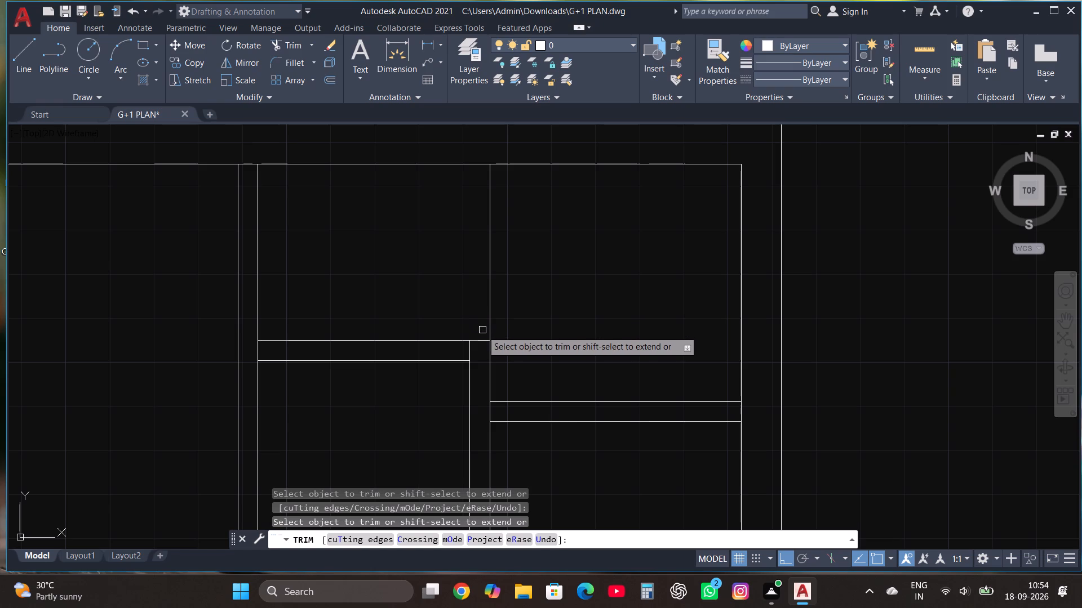
click(473, 349)
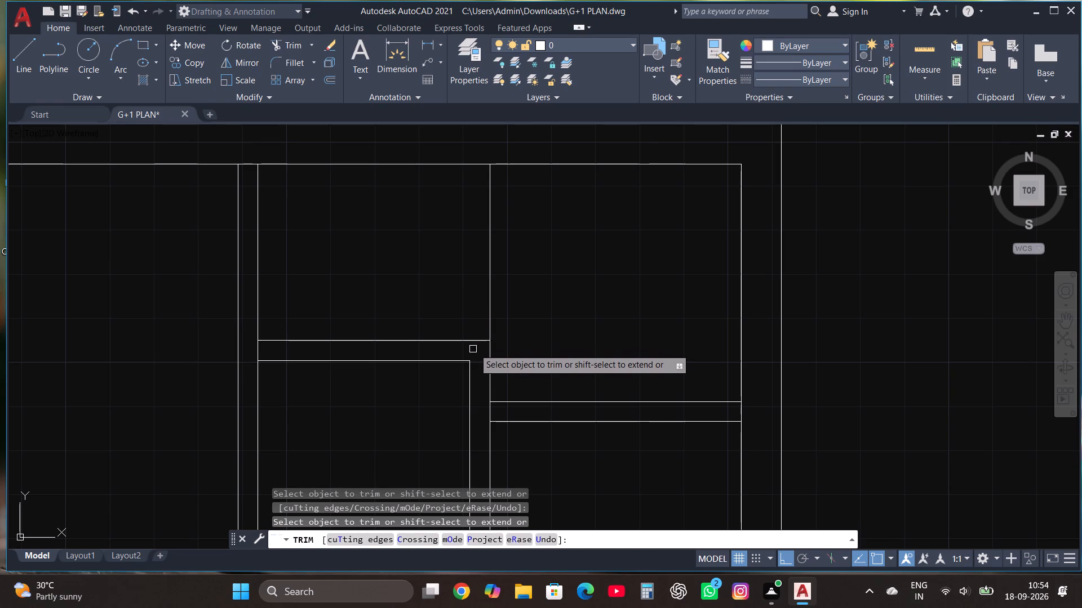
scroll(486, 342, down, 2)
key(Escape)
Draw a horizontal line from the bottom-left room's right side across the open area into the right outer wall.
scroll(563, 285, down, 2)
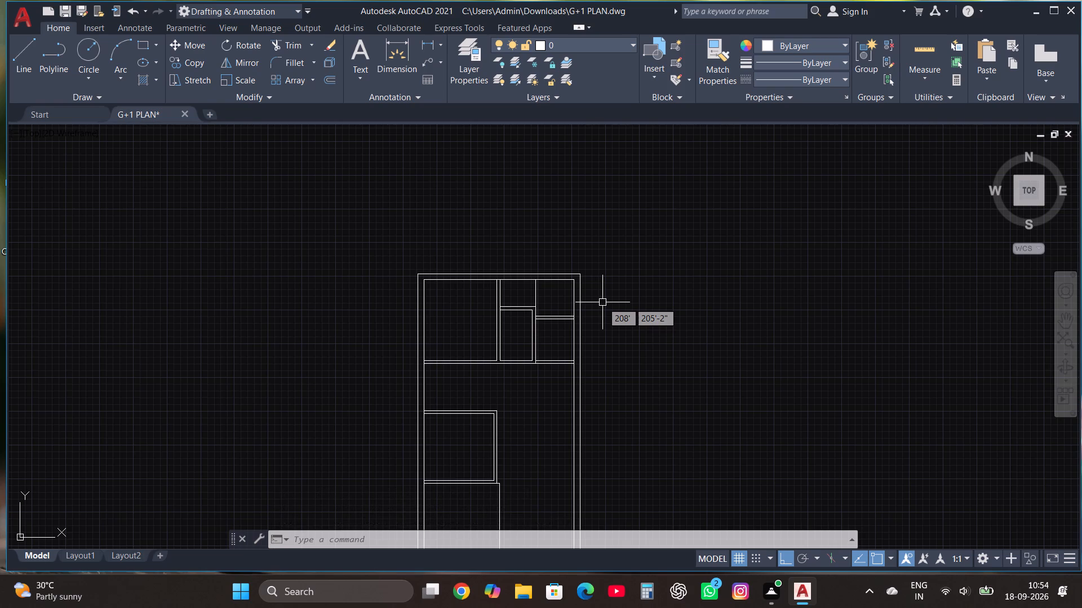
scroll(598, 267, down, 2)
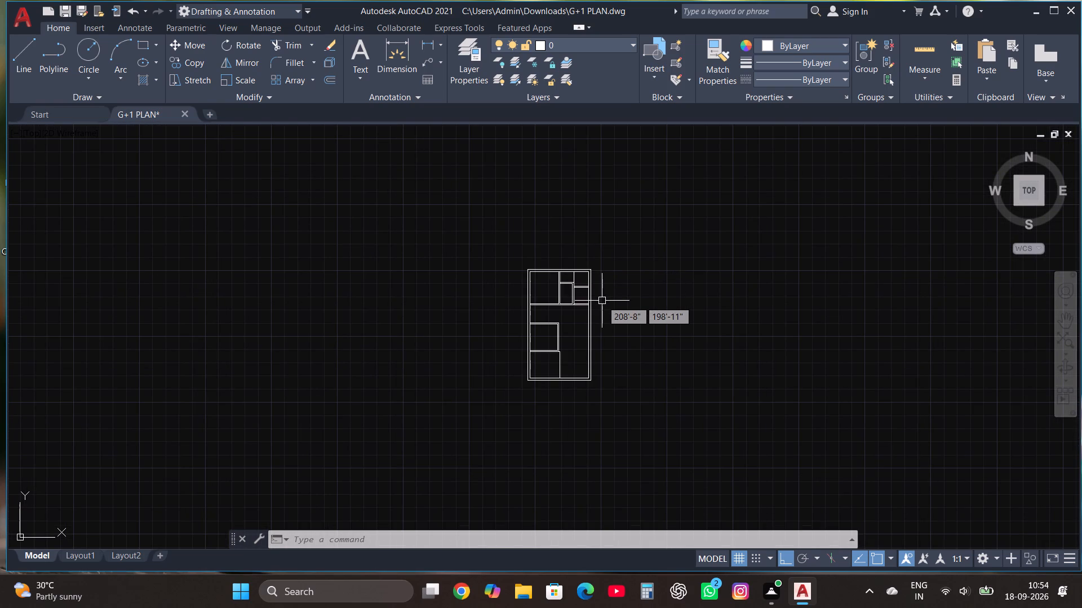
scroll(569, 345, up, 2)
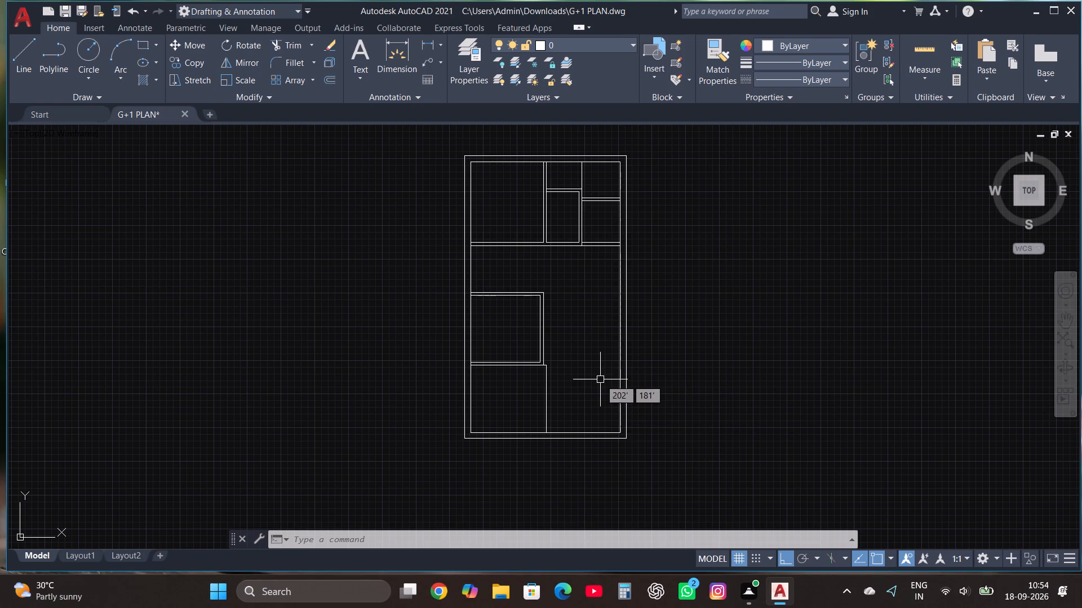
scroll(600, 379, up, 1)
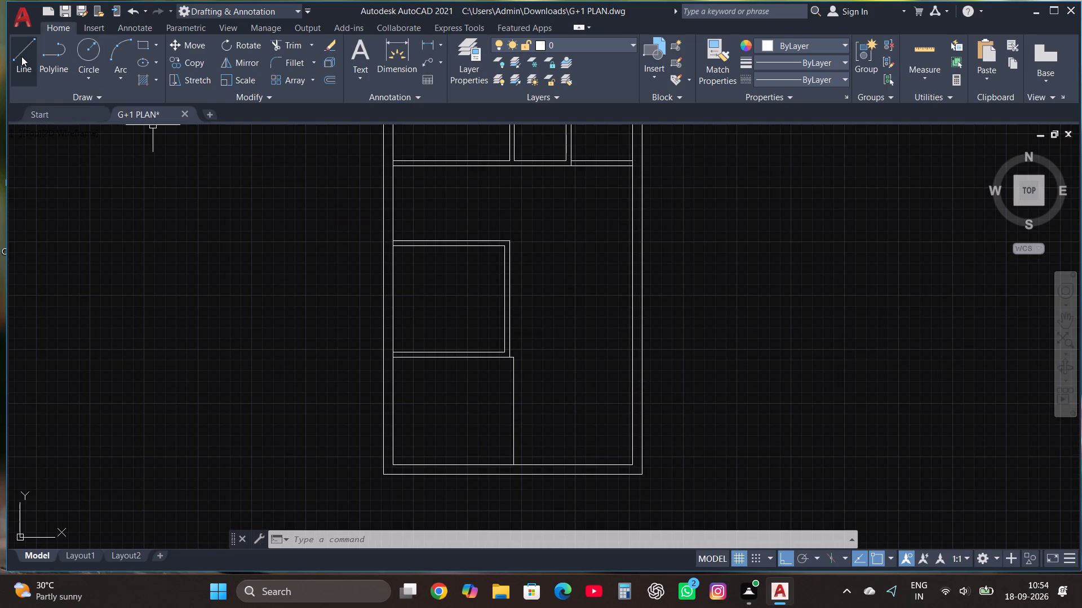
click(21, 56)
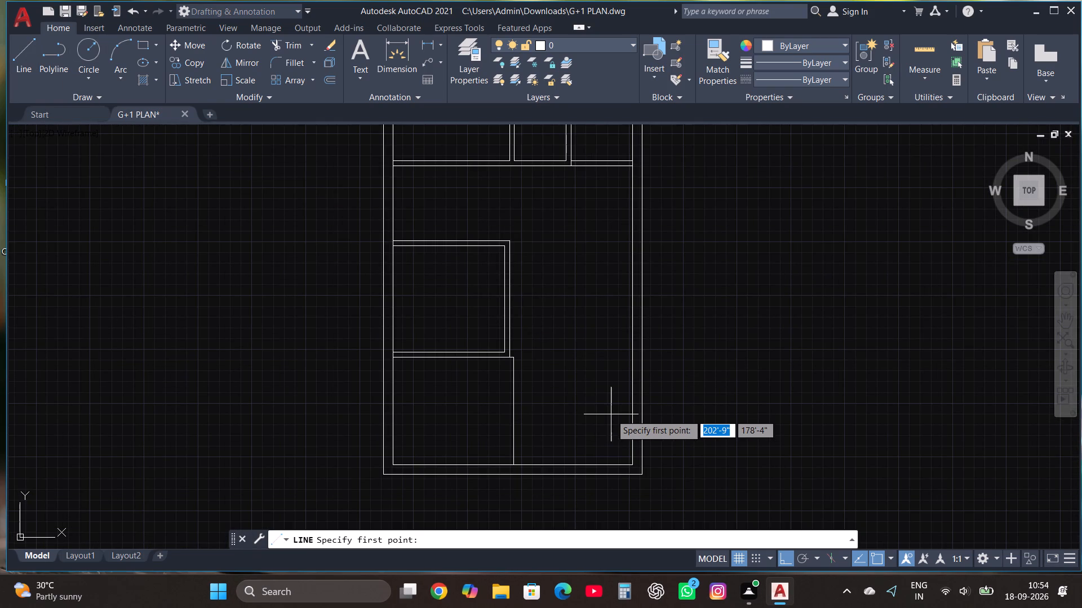
click(515, 405)
scroll(629, 397, up, 2)
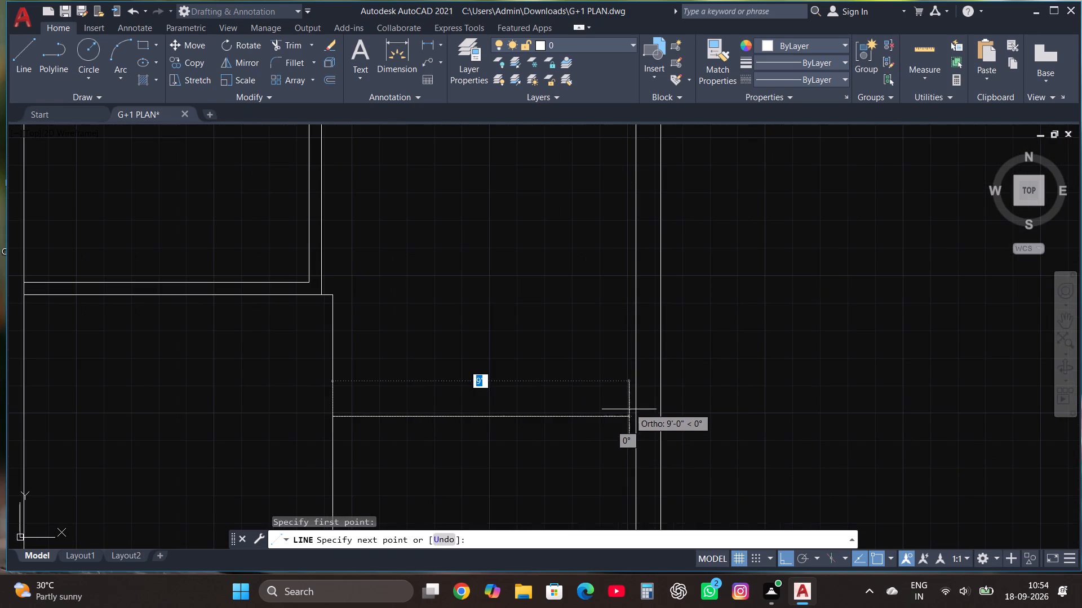
click(644, 418)
key(Escape)
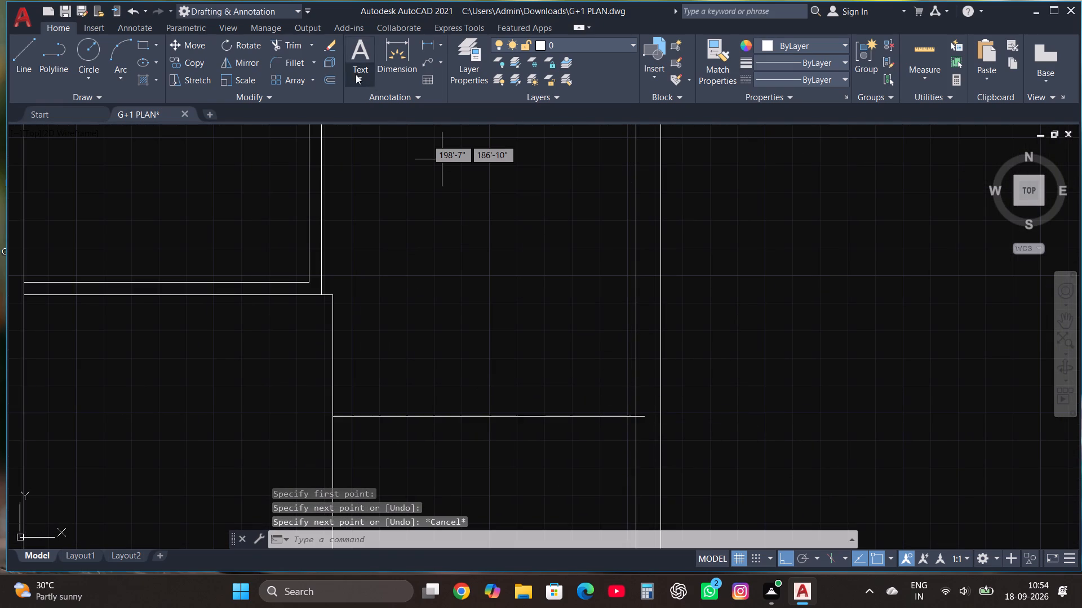
Trim the new horizontal line's overhanging end at the right outer wall's inner face.
click(291, 45)
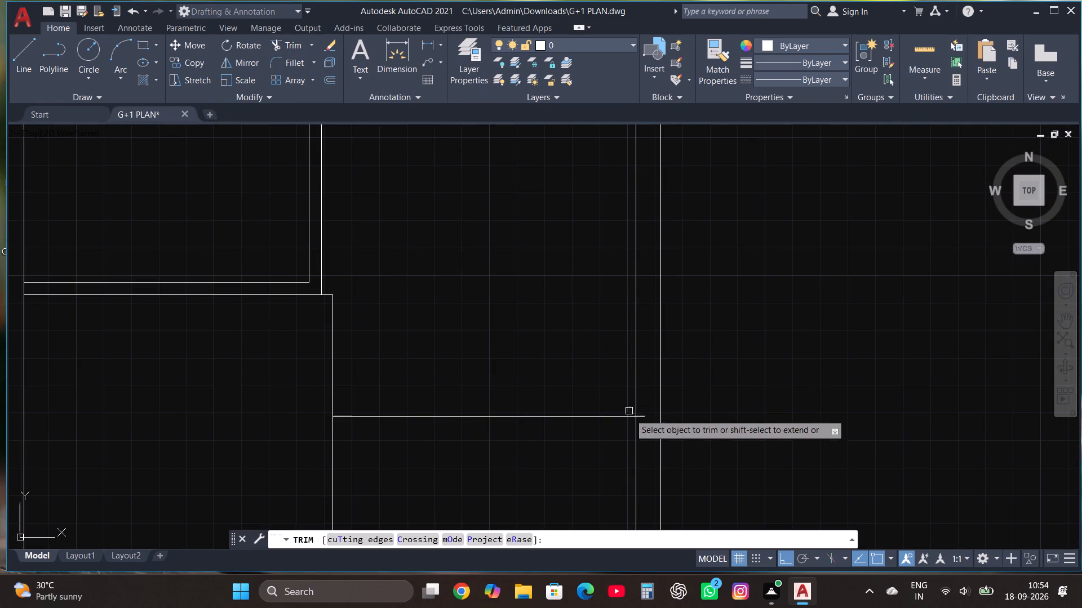
click(641, 414)
key(Escape)
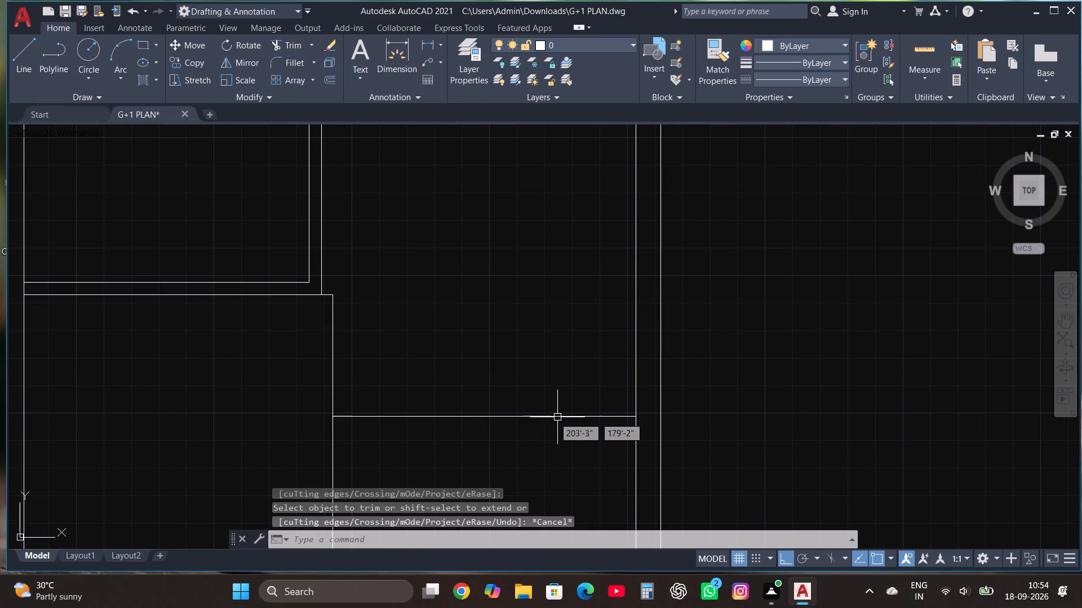
Copy the horizontal line beside the bottom-left room 9" upward to form a wall.
click(553, 417)
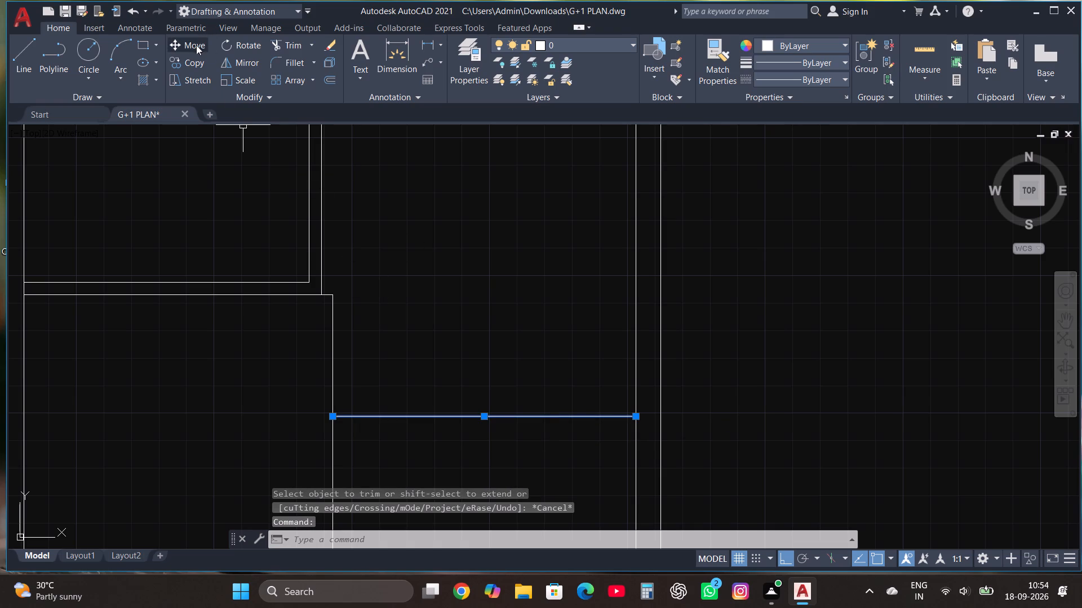
click(198, 64)
click(463, 419)
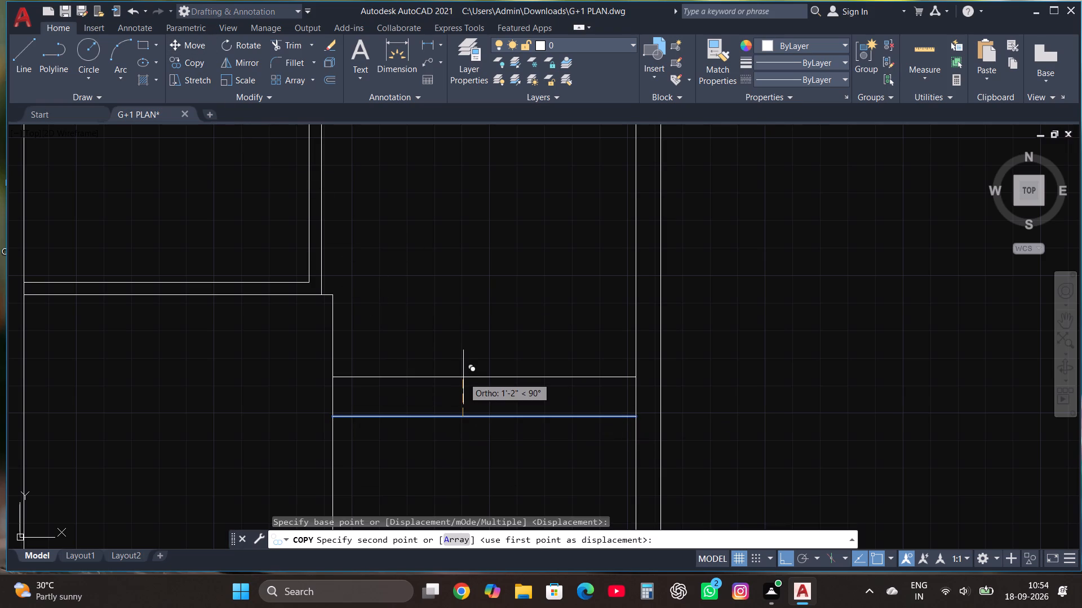
text(9")
key(Return)
key(Escape)
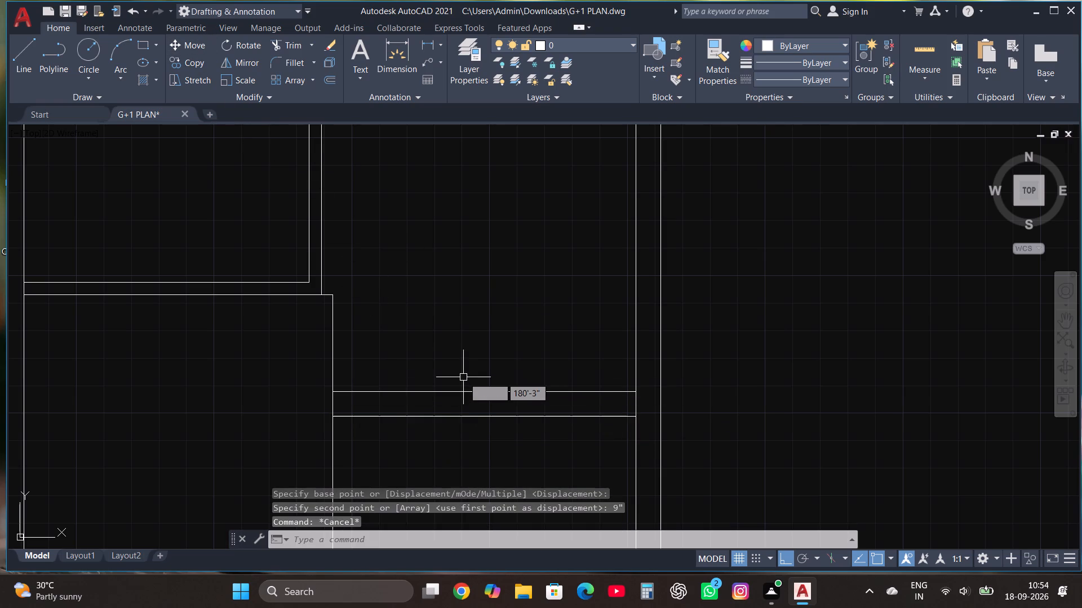
Trim the right outer wall's inner face between the two lines of the 9" wall.
scroll(476, 375, down, 4)
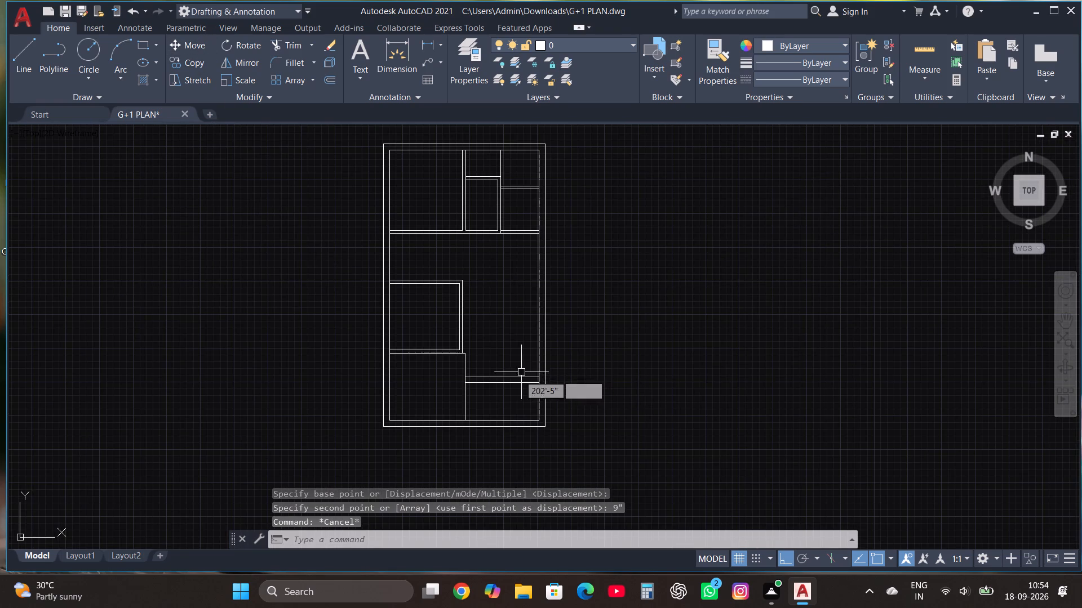
scroll(517, 378, up, 2)
click(286, 46)
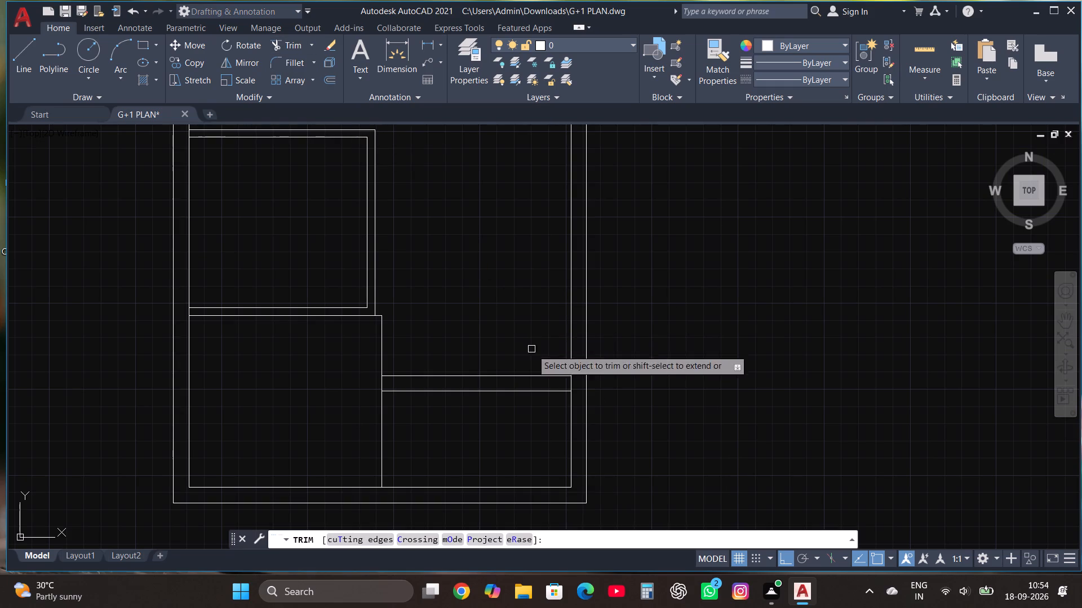
click(568, 382)
key(Escape)
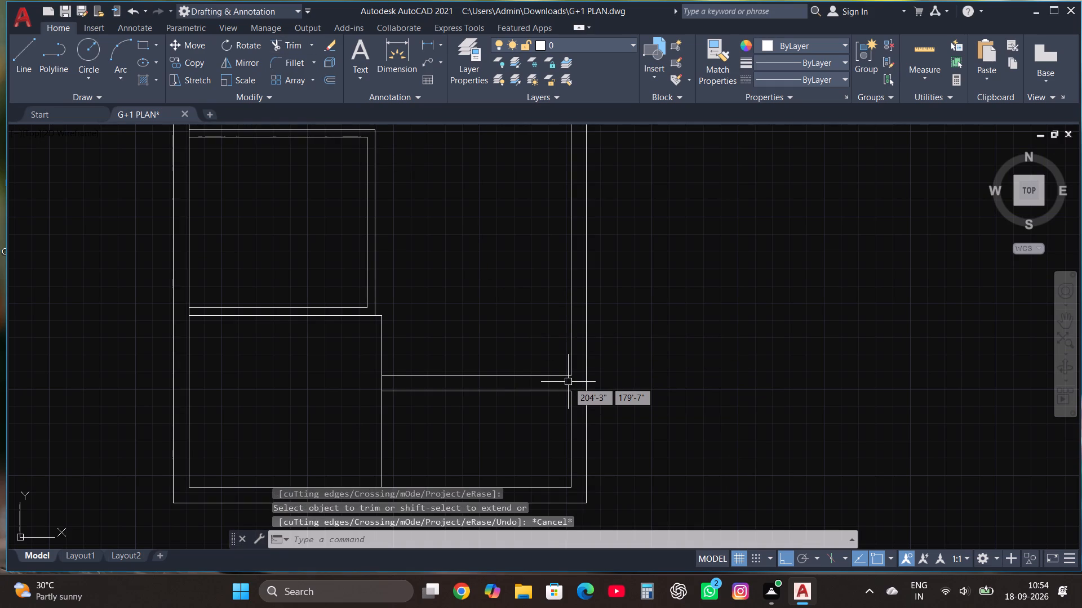
Delete the vertical line on the right side of the bottom-left room.
scroll(568, 382, down, 1)
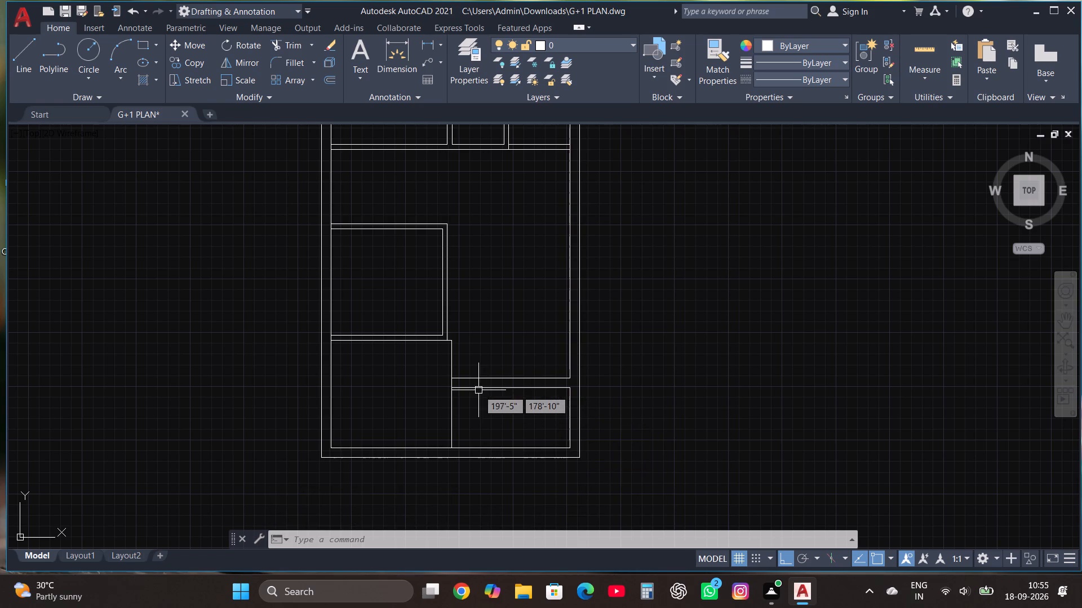
scroll(568, 454, down, 1)
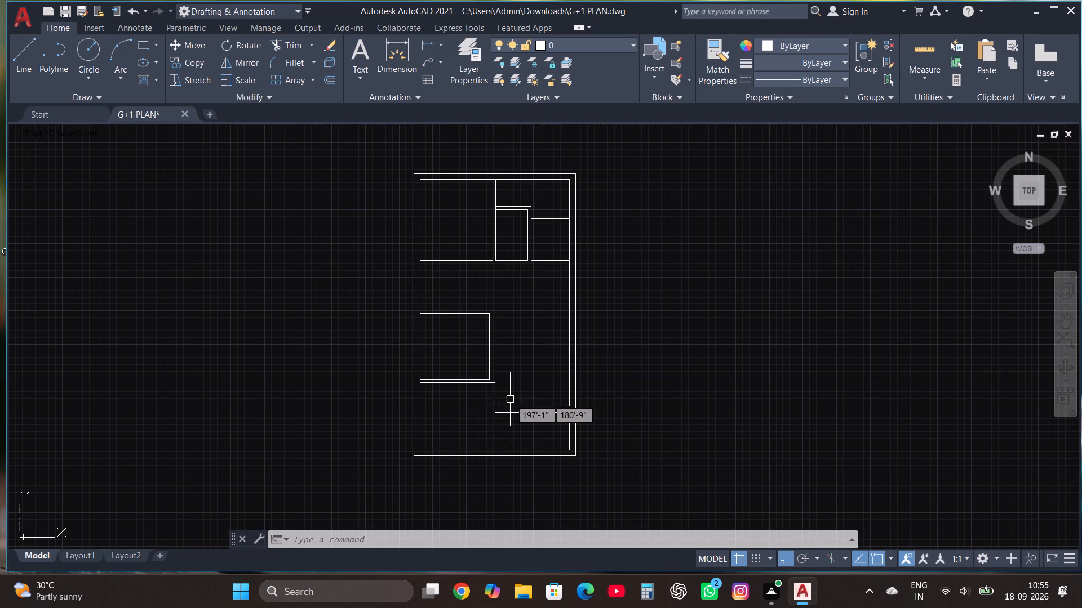
scroll(510, 399, up, 3)
click(471, 409)
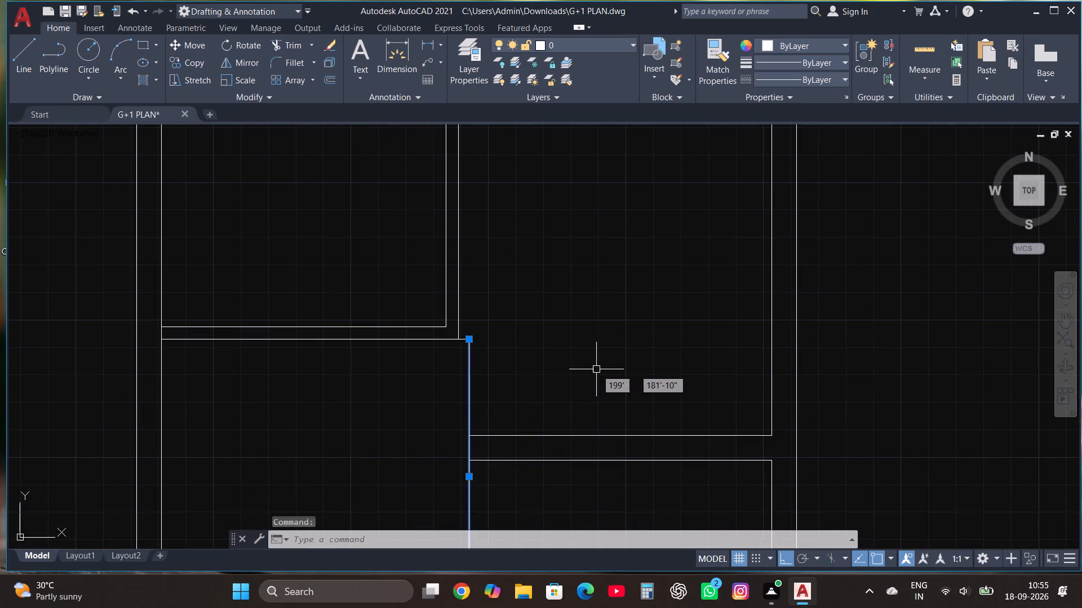
key(Delete)
Trim the bottom-left room's top line where it overhangs the outer wall face of the room above.
scroll(596, 369, down, 2)
scroll(516, 355, up, 1)
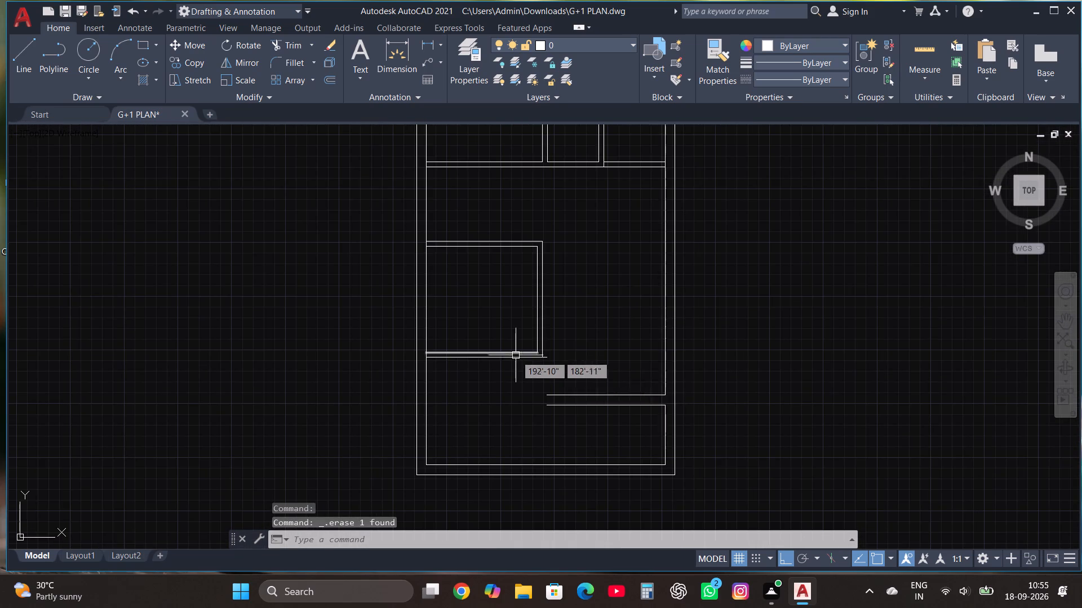
scroll(516, 355, up, 1)
click(278, 41)
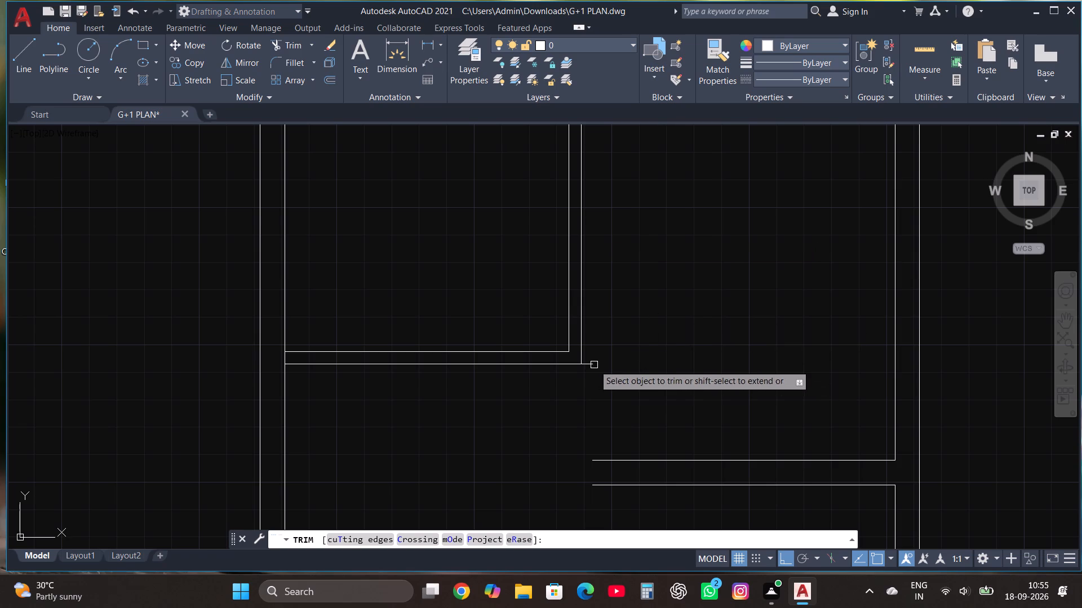
click(592, 367)
key(Escape)
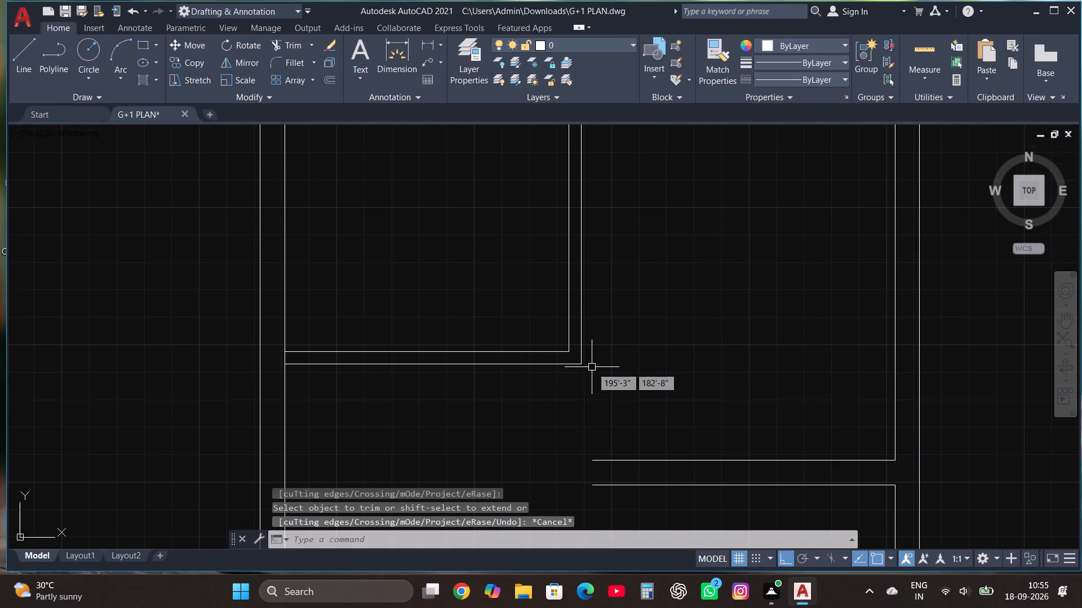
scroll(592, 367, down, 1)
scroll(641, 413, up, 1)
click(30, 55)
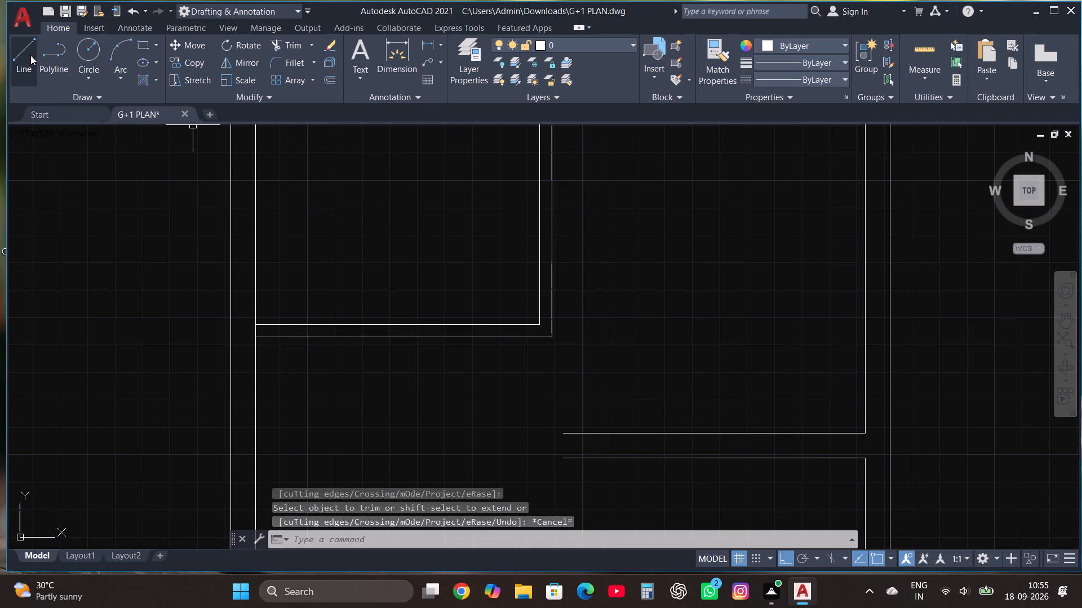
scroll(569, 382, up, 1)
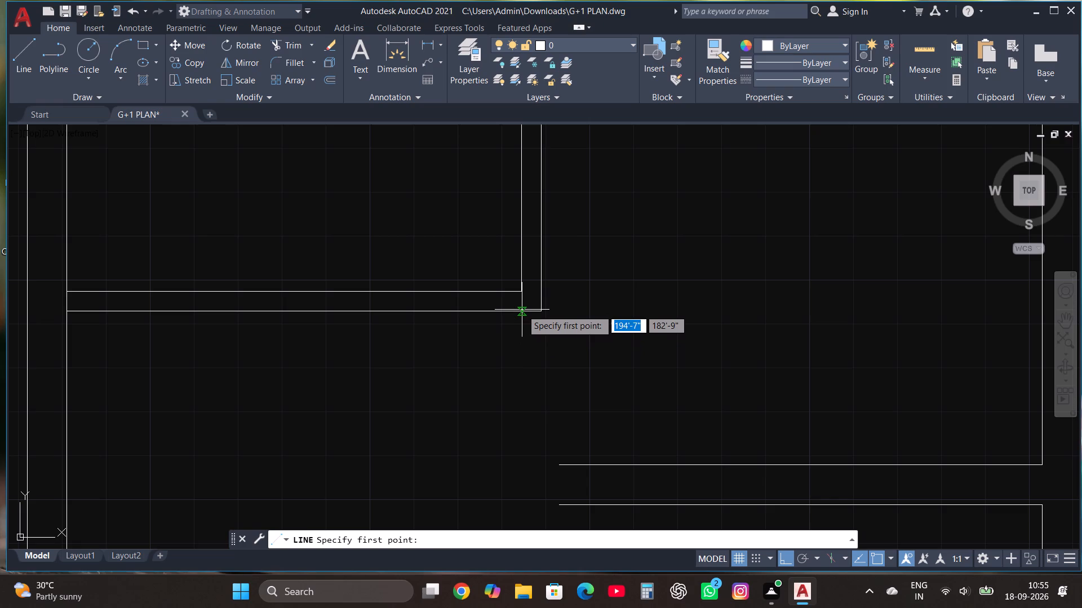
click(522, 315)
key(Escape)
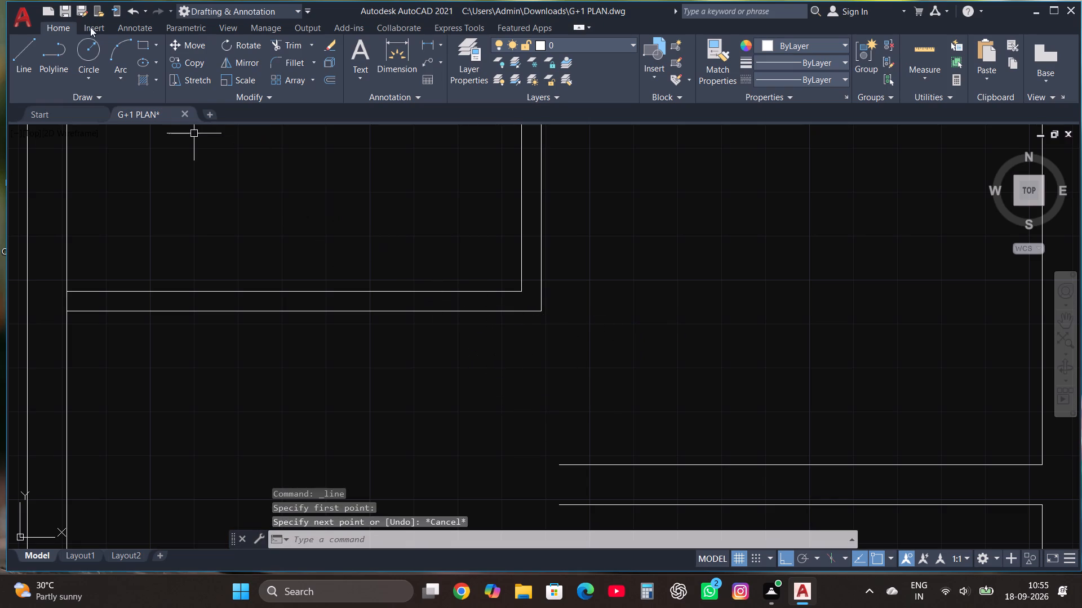
Draw a line down from the left room's lower wall, aligned with its inner right face, and across to the 9" wall's lower line end.
click(14, 56)
scroll(508, 195, up, 1)
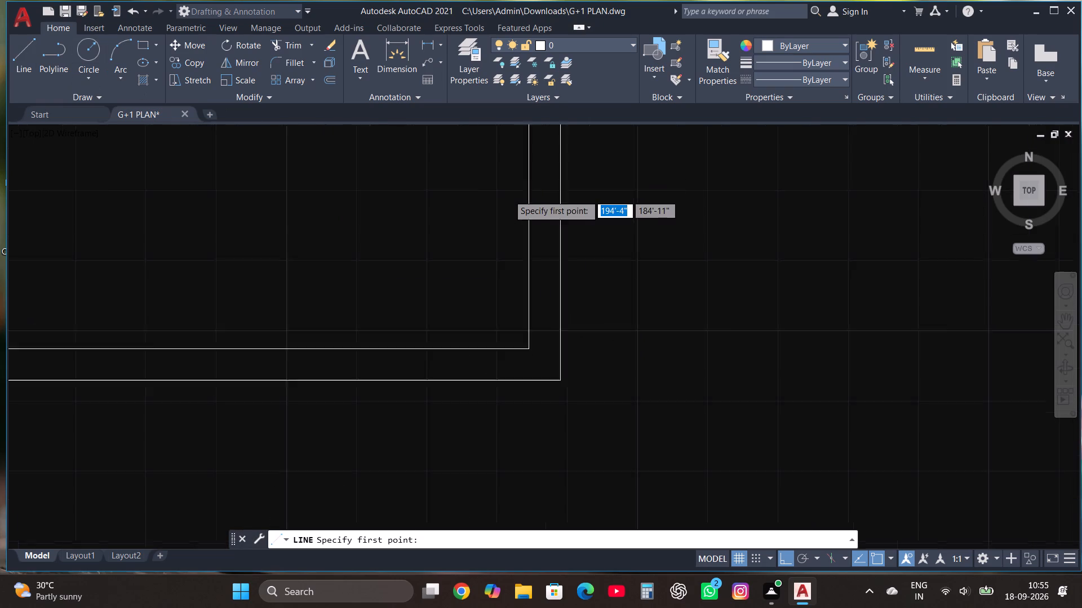
scroll(508, 195, up, 1)
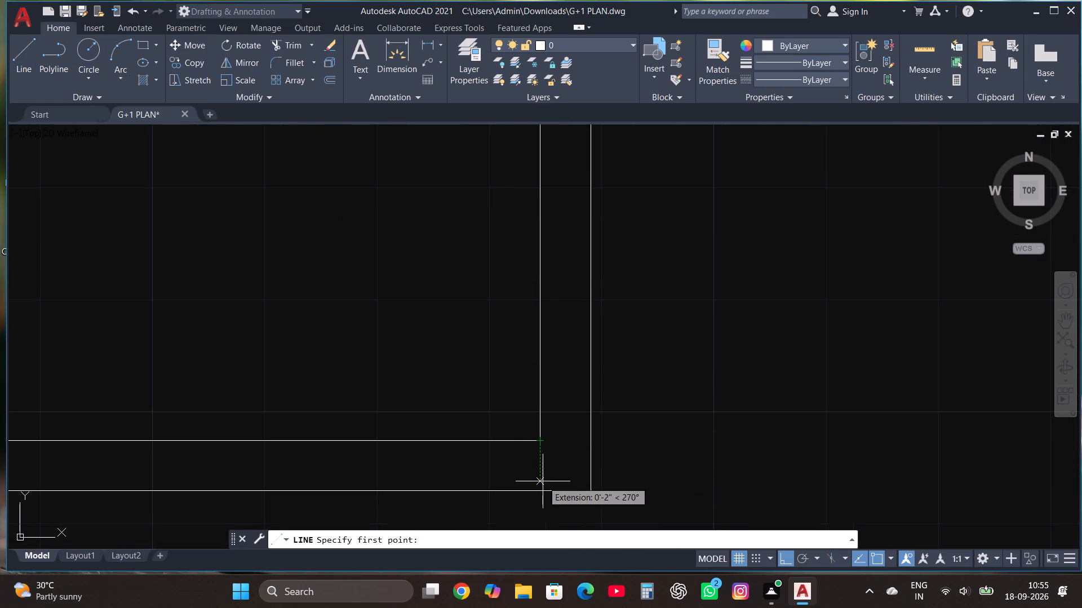
click(542, 491)
scroll(526, 272, down, 4)
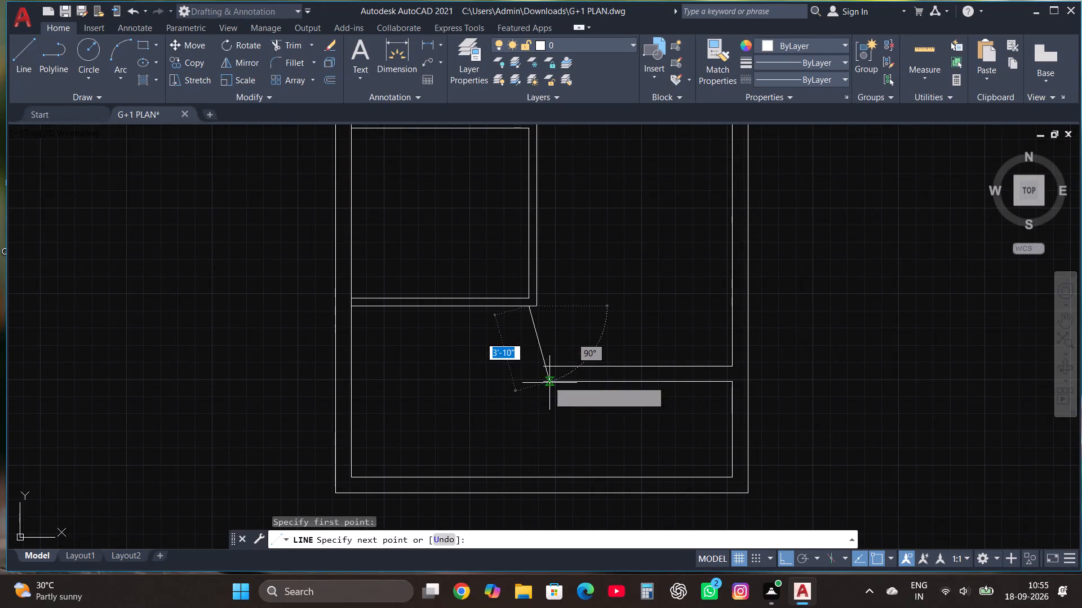
click(536, 380)
click(546, 382)
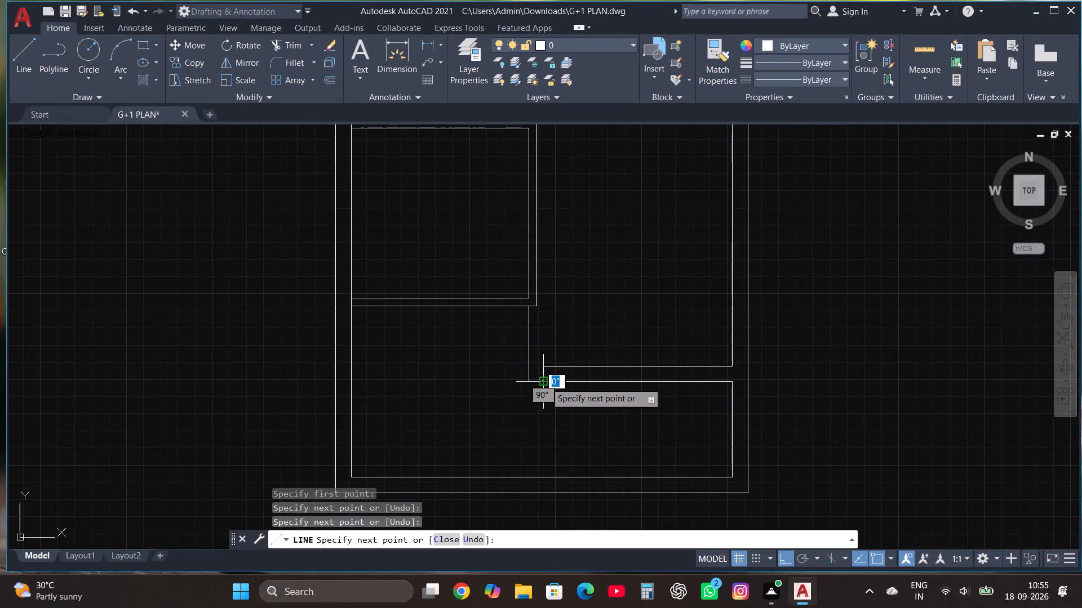
key(Escape)
scroll(546, 382, down, 3)
scroll(546, 382, up, 5)
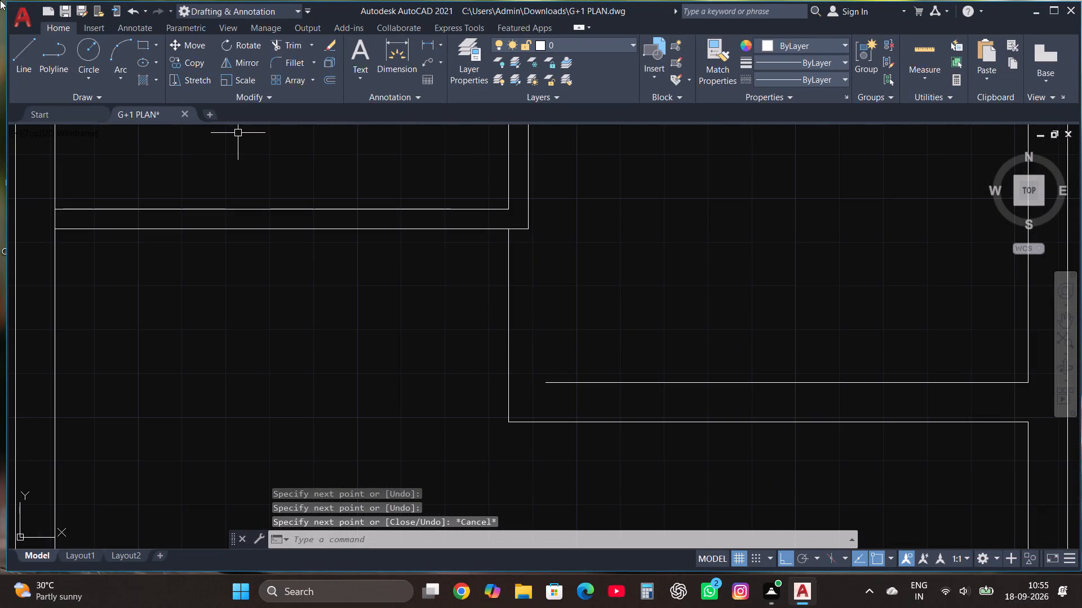
Extend the 9" wall's upper line leftward with a new line and trim it at the vertical wall line below the left room.
click(29, 56)
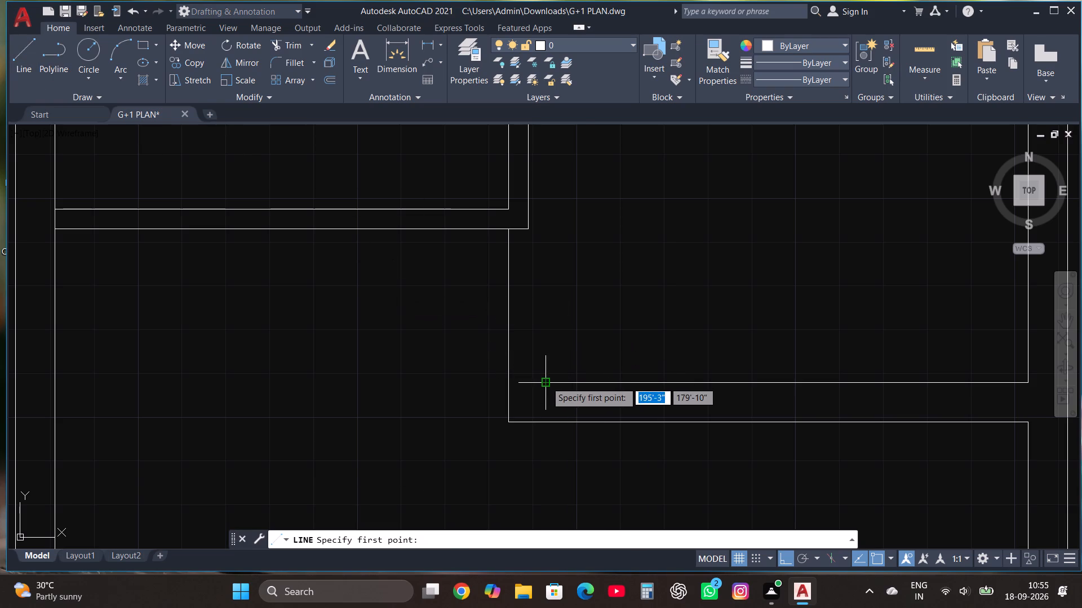
click(545, 382)
click(484, 378)
key(Escape)
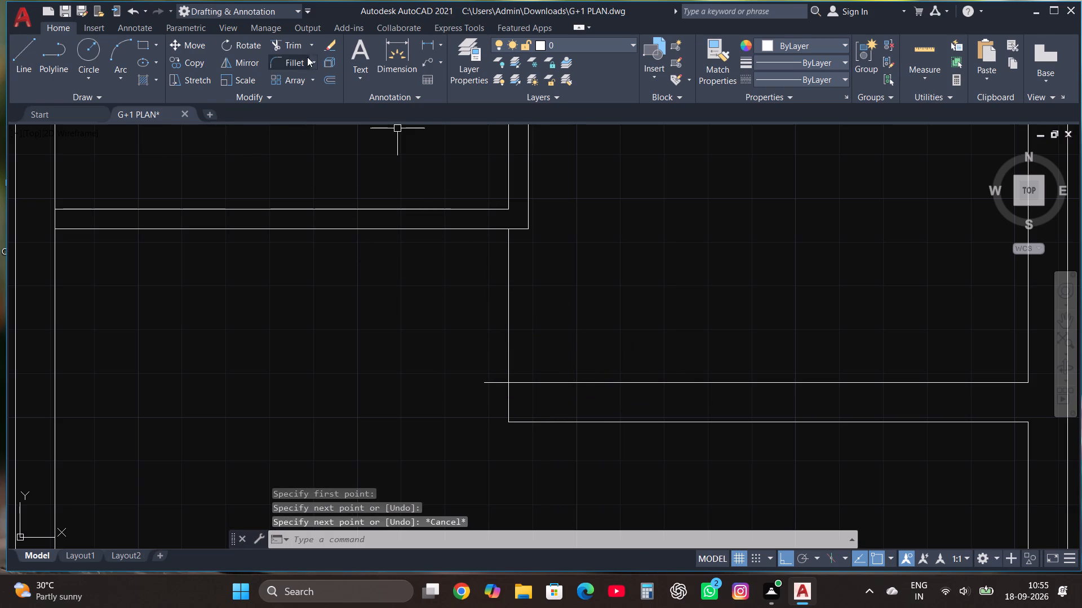
click(298, 50)
click(492, 379)
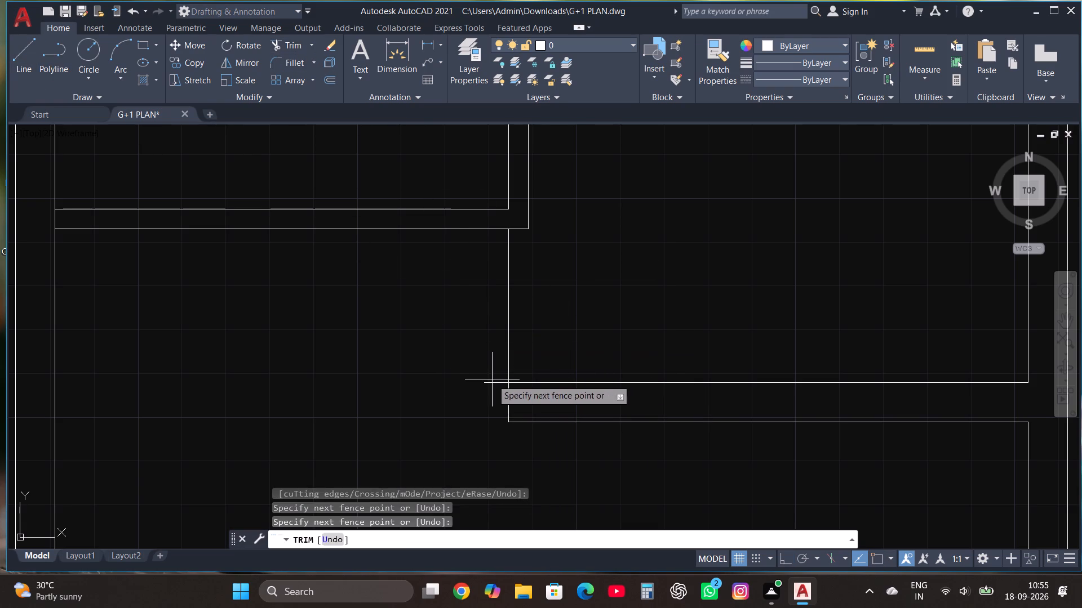
click(480, 454)
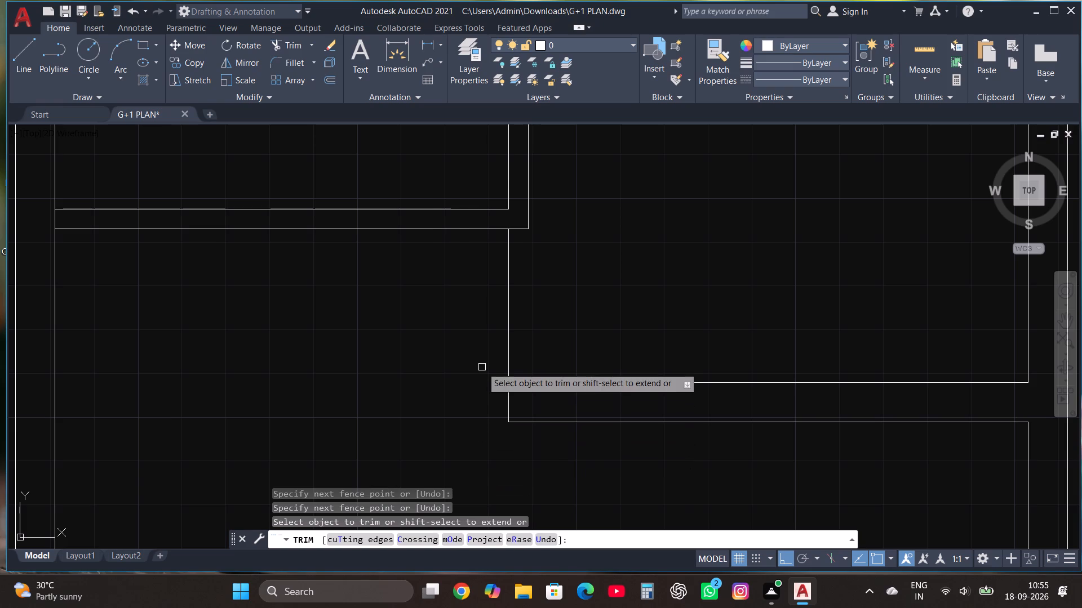
scroll(482, 366, down, 1)
key(Escape)
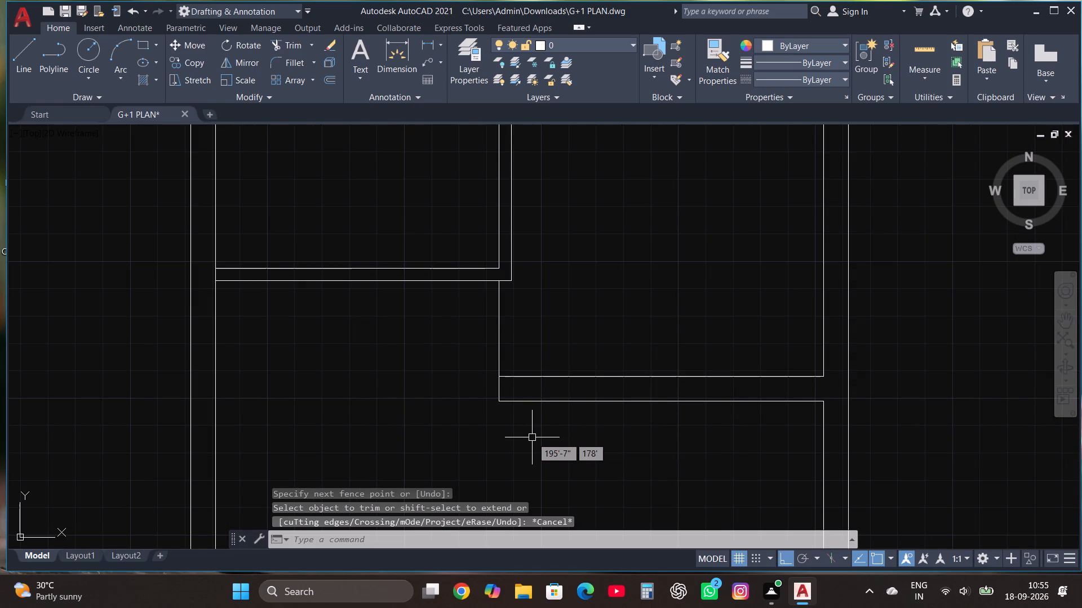
Draw a vertical line from near the 9" wall's left end down to the bottom outer wall and trim it at the inner face.
scroll(532, 437, down, 1)
click(19, 53)
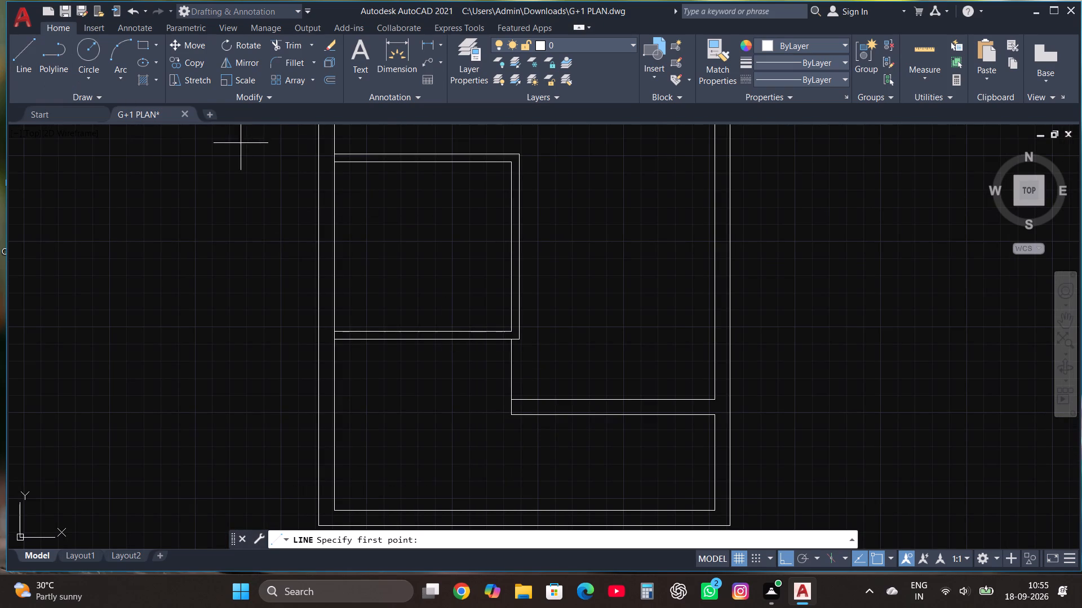
scroll(438, 255, down, 1)
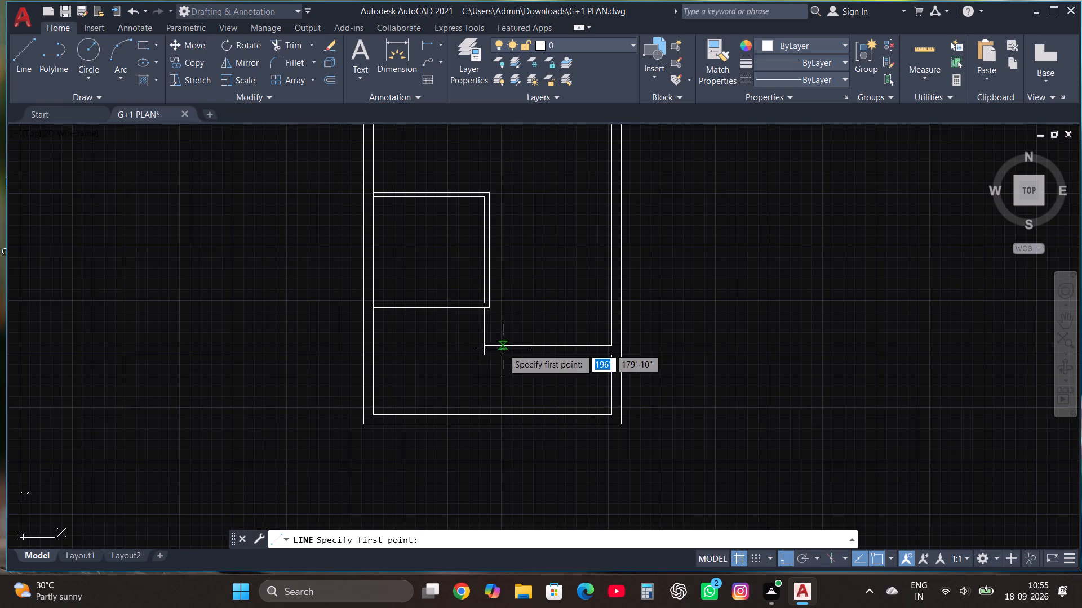
scroll(503, 348, up, 1)
click(482, 361)
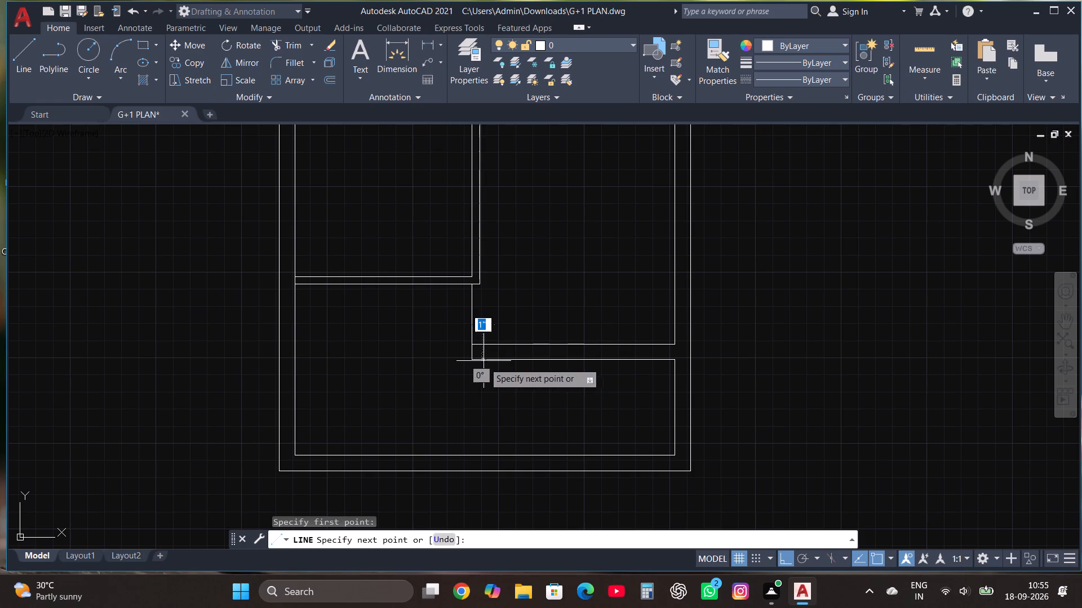
click(484, 464)
key(Escape)
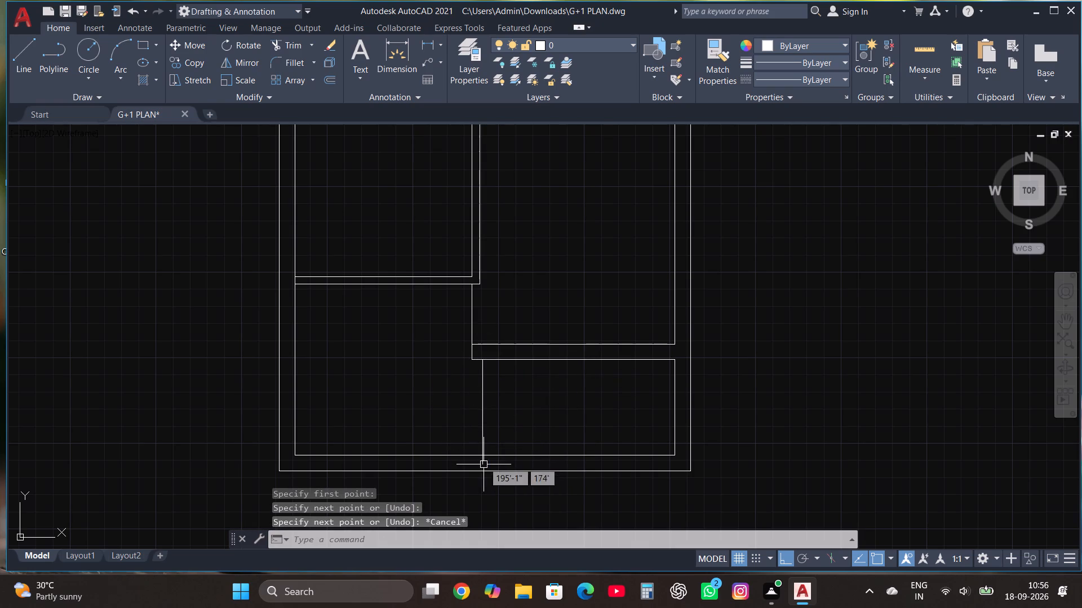
click(286, 42)
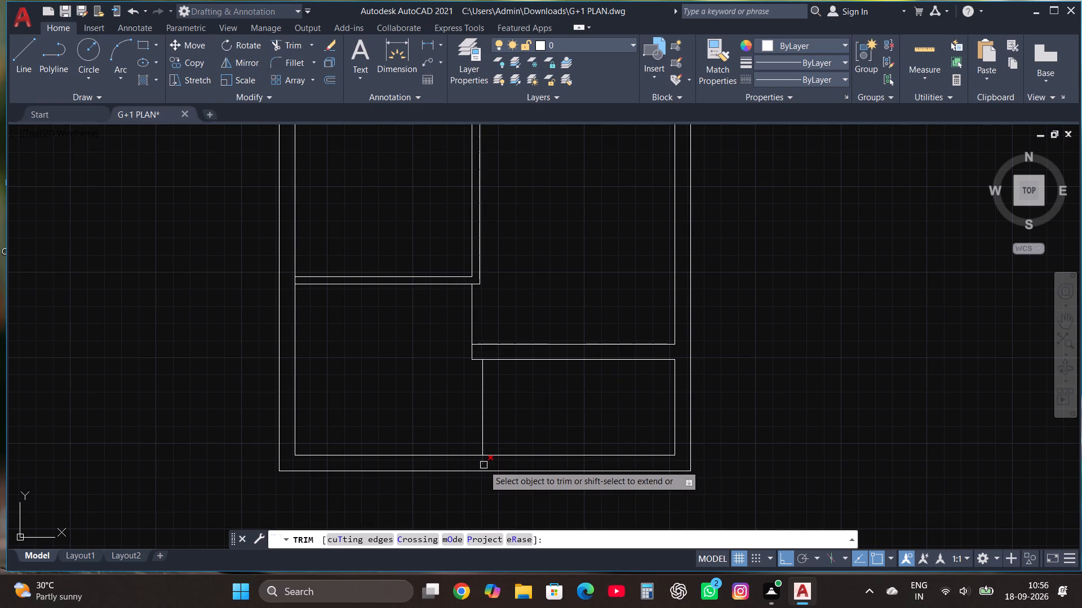
click(484, 465)
key(Escape)
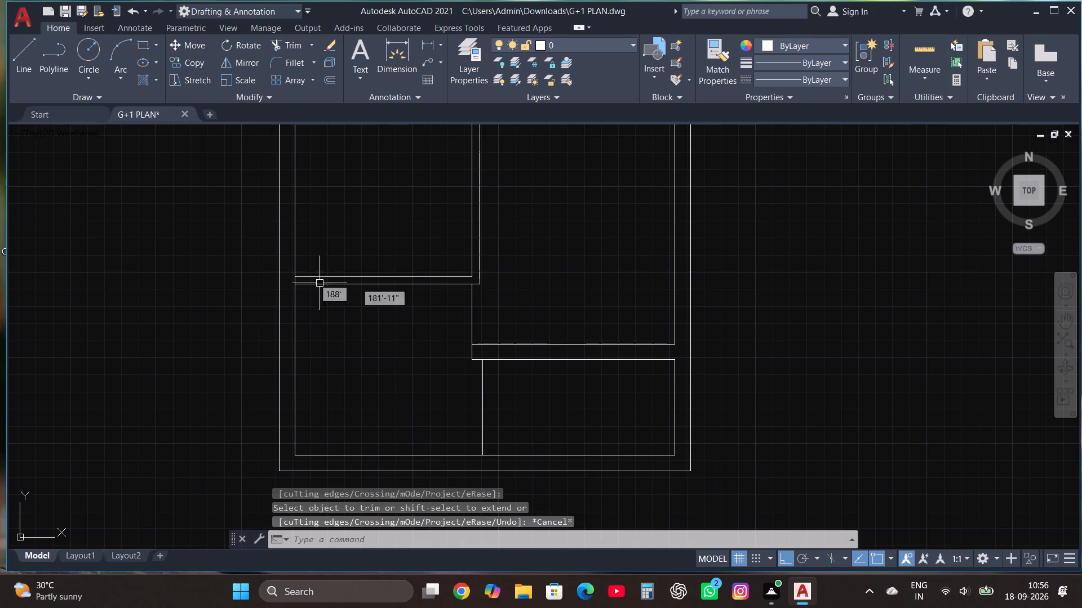
Extend the left room's lower wall line across the left outer wall and trim it at the outer face.
click(23, 58)
scroll(260, 271, up, 2)
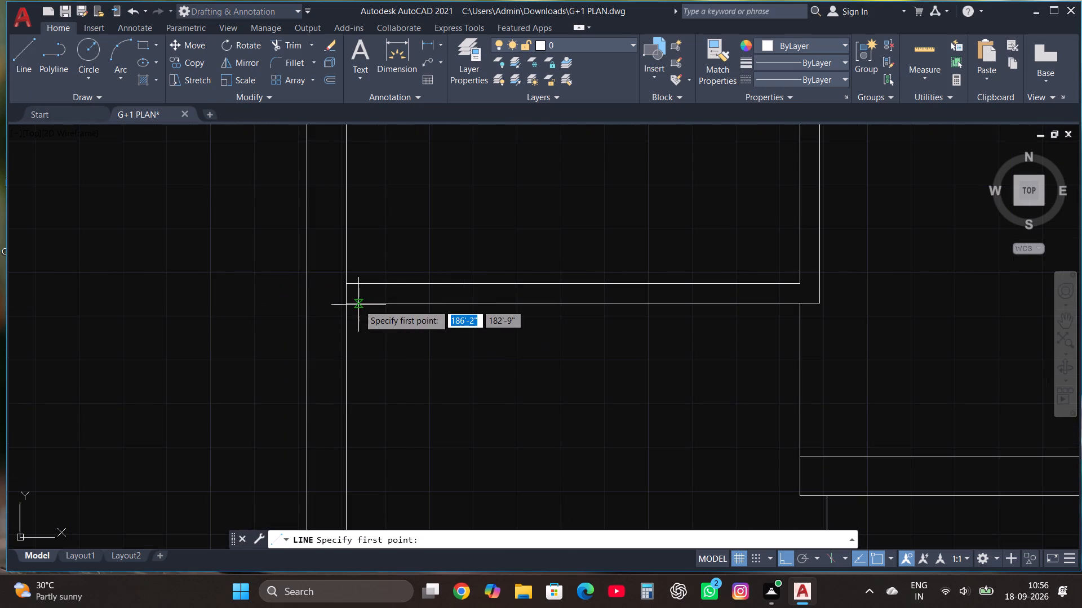
click(347, 305)
click(264, 305)
key(Escape)
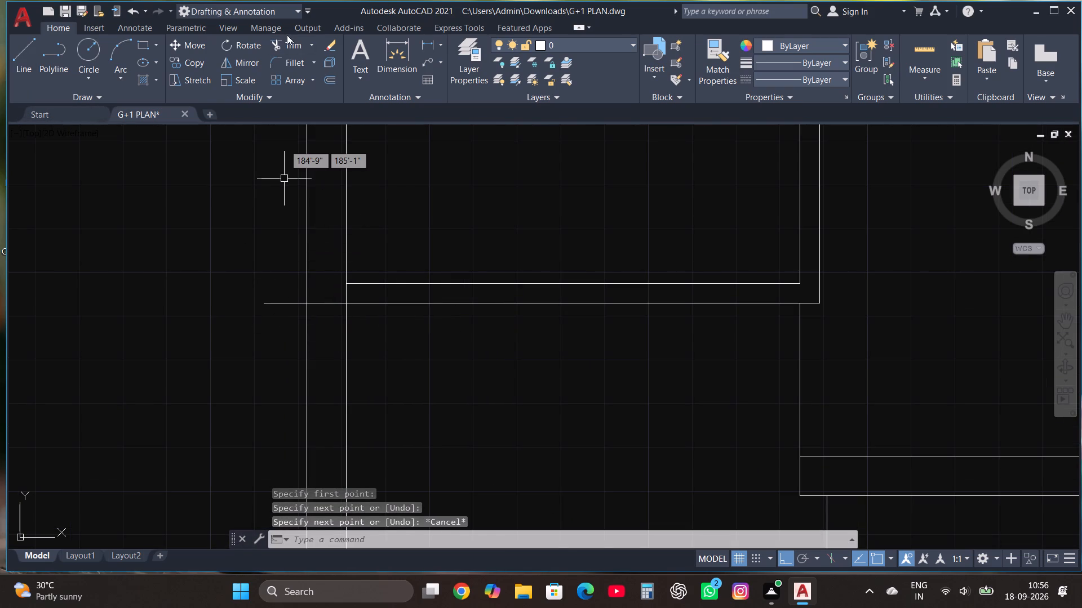
click(287, 41)
drag(286, 266, 273, 355)
key(Escape)
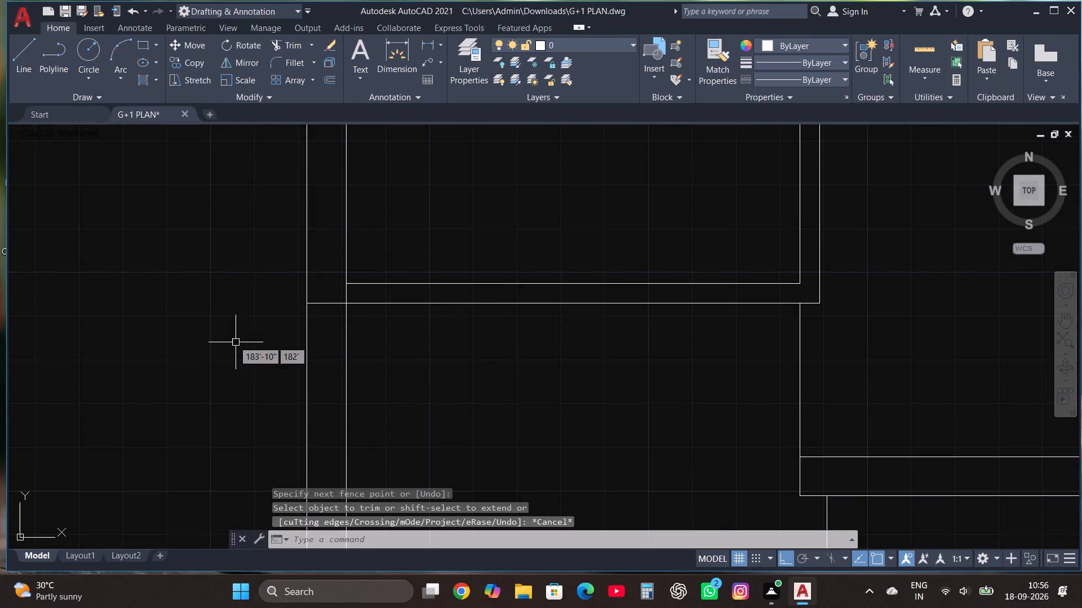
Extend the 9" wall's lower line across the right outer wall and trim it at the outer face.
scroll(232, 337, down, 4)
scroll(538, 341, down, 1)
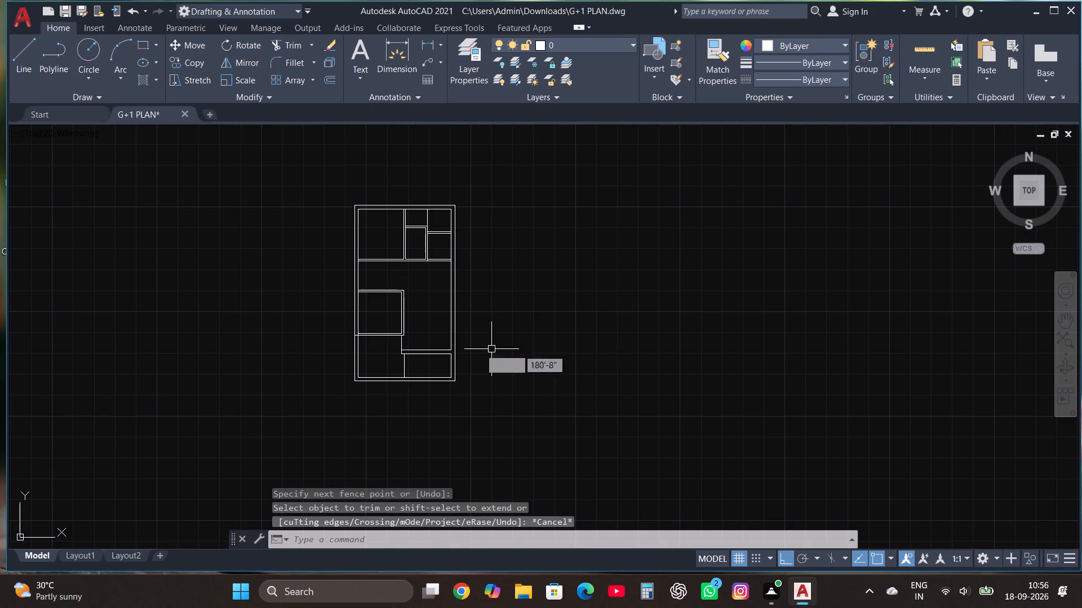
click(23, 51)
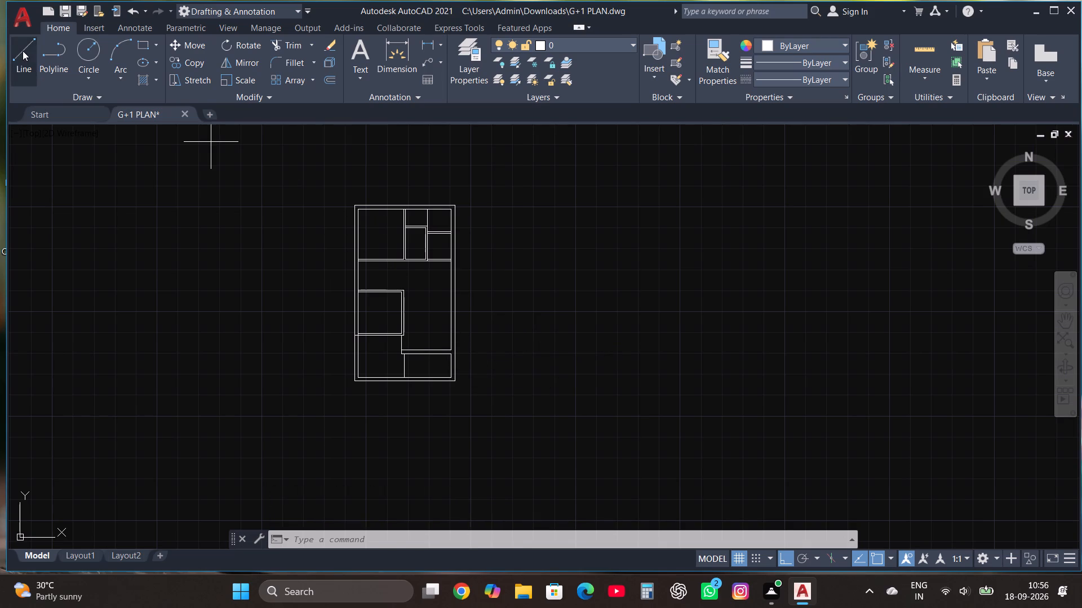
scroll(450, 348, up, 4)
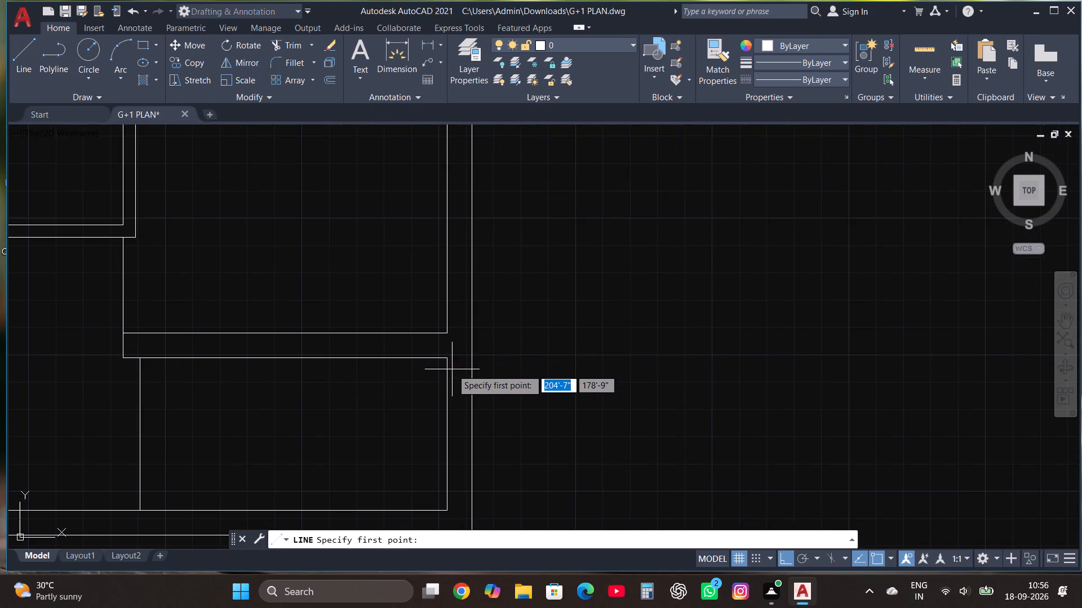
click(445, 360)
click(513, 363)
key(Escape)
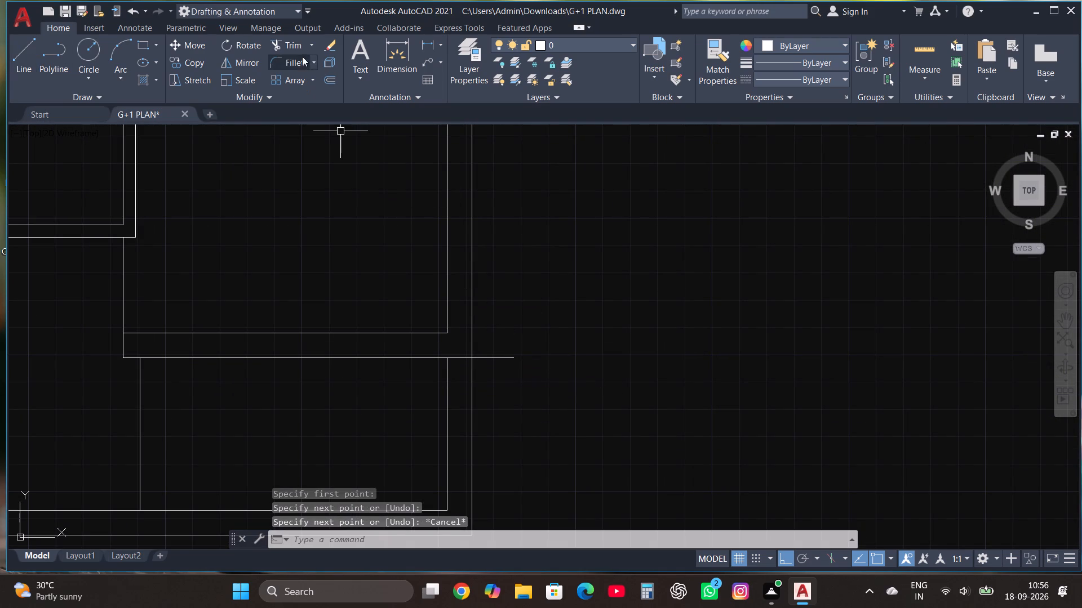
click(292, 40)
drag(506, 340, 506, 392)
Trim away the outer wall's bottom, right and left inner face lines around the open area at the plan's bottom.
scroll(506, 392, down, 1)
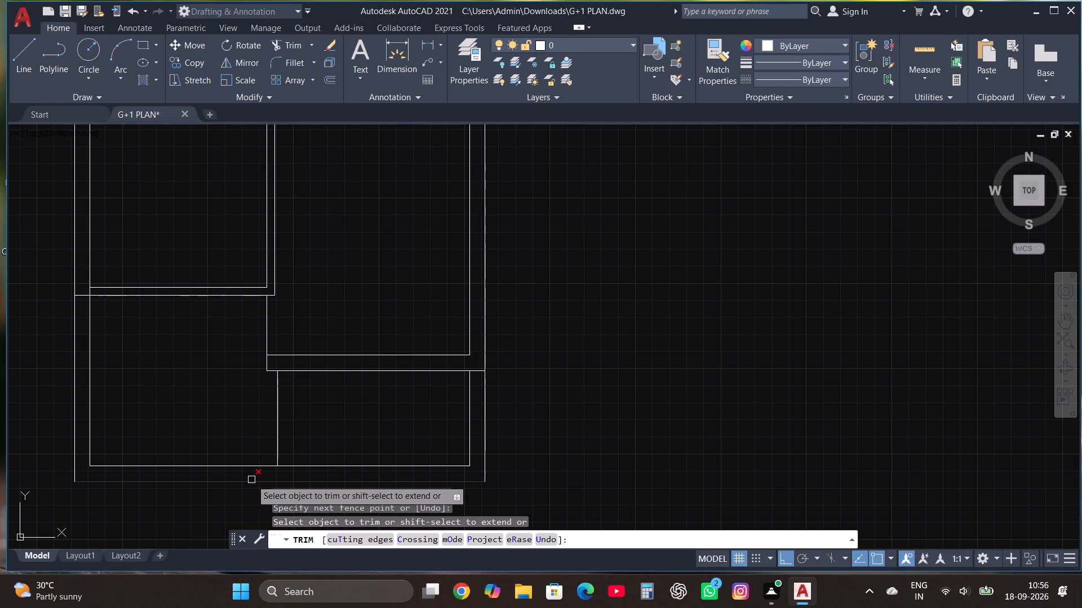
click(233, 464)
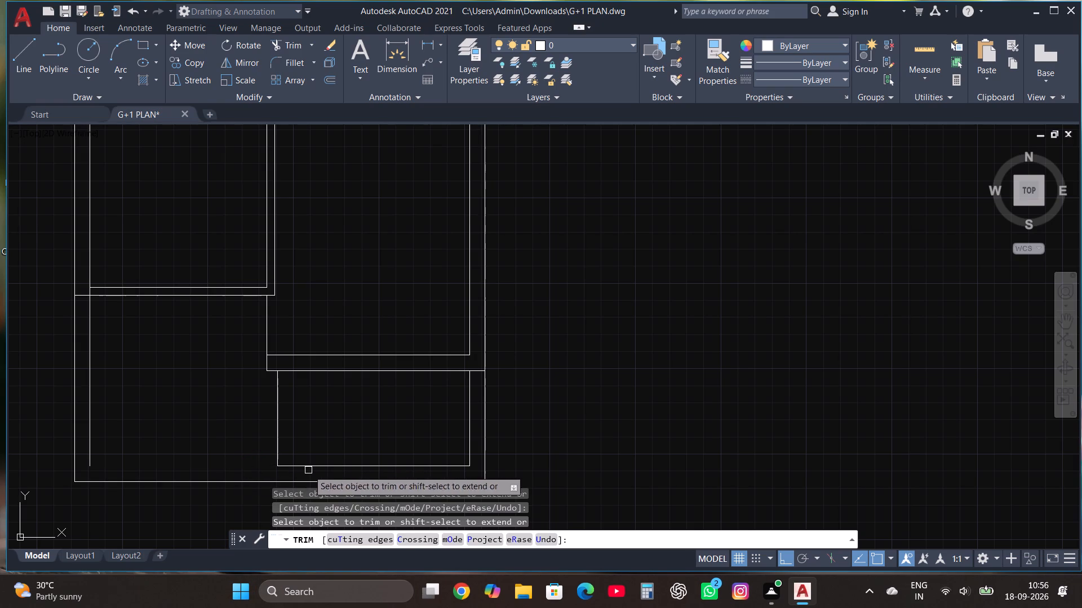
scroll(467, 380, down, 2)
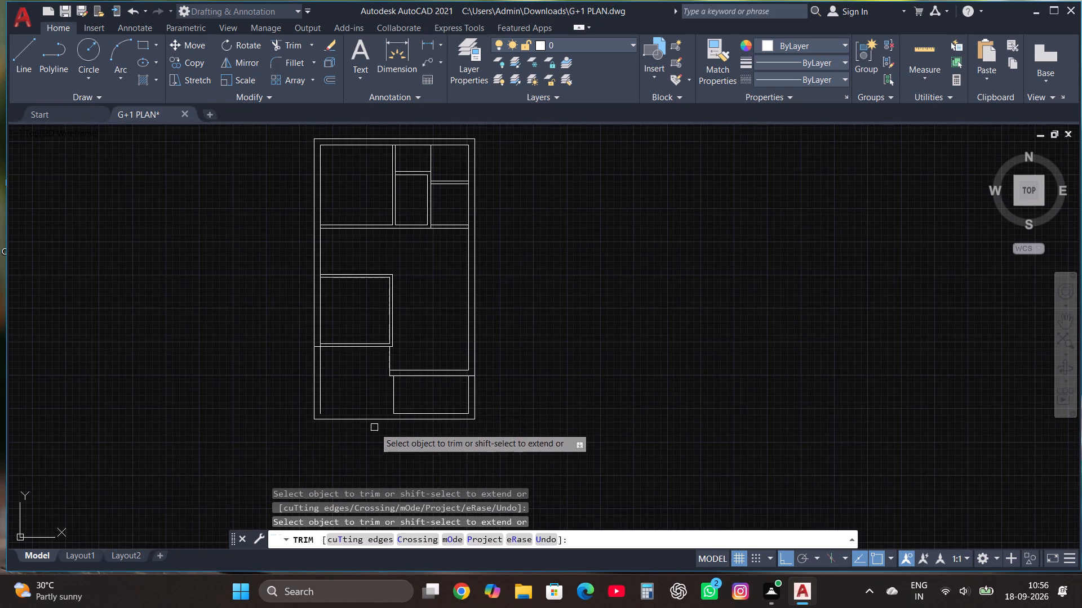
scroll(354, 415, up, 1)
click(300, 374)
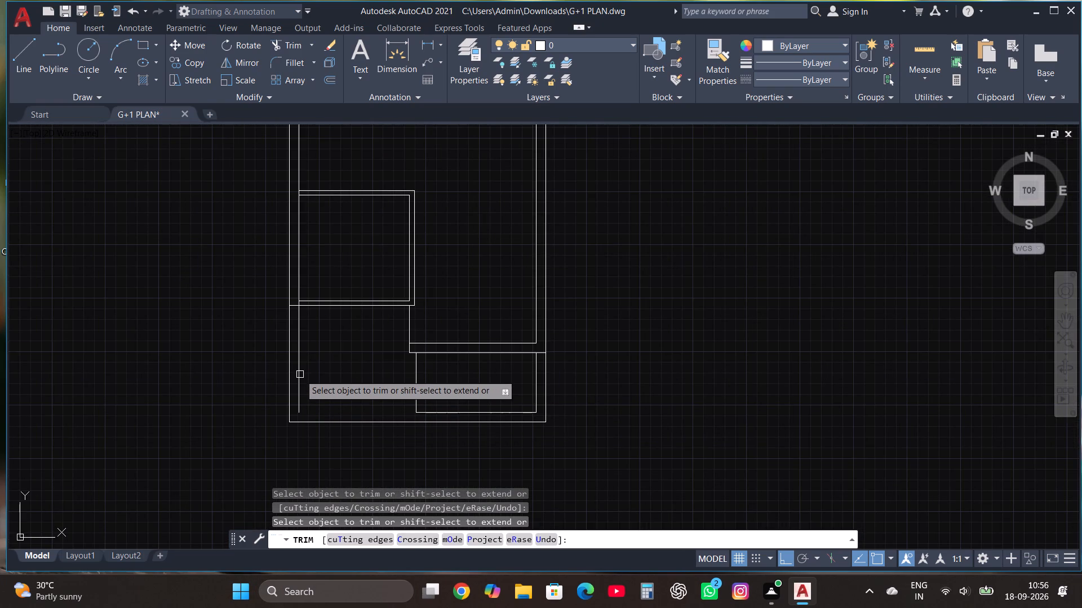
click(534, 381)
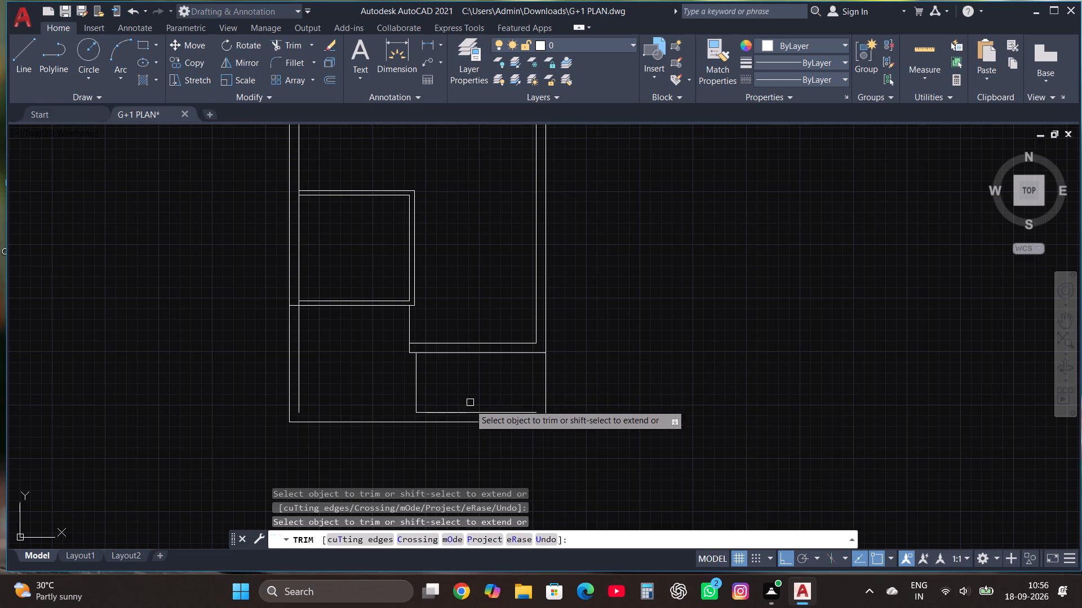
click(462, 412)
key(Escape)
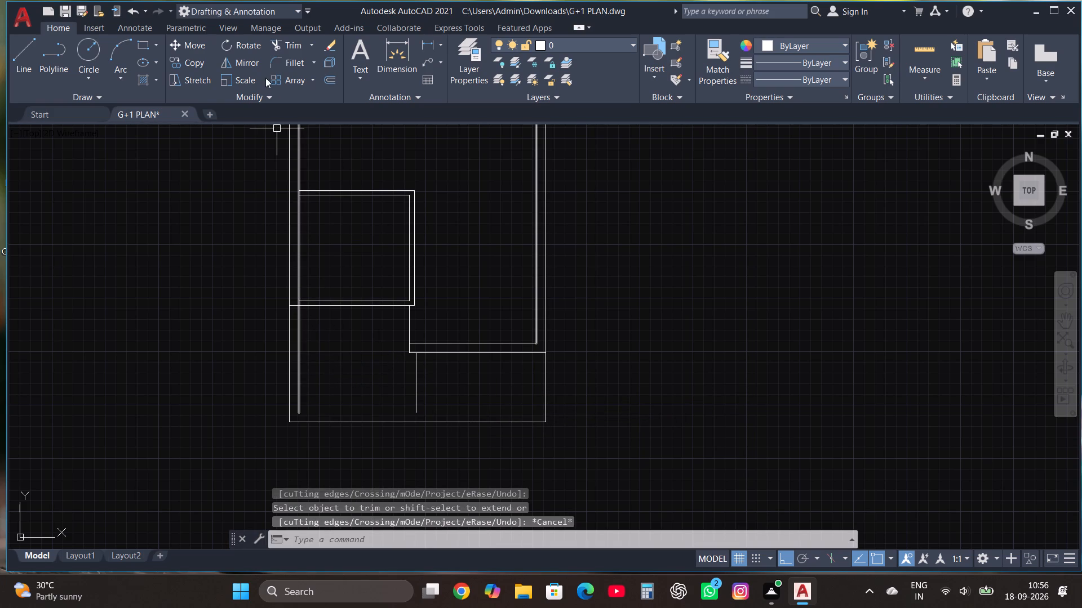
click(285, 50)
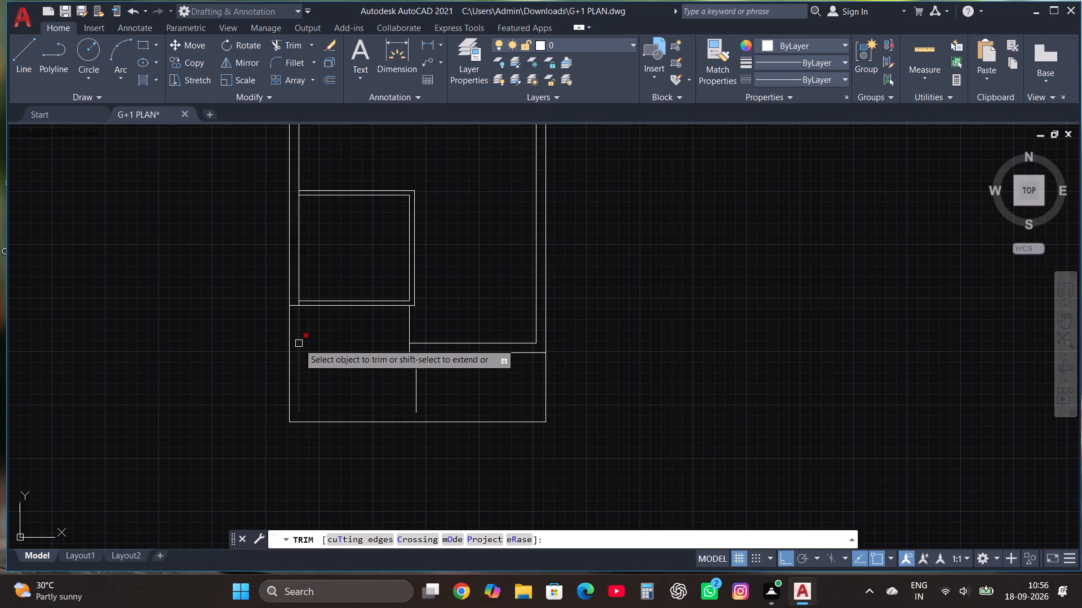
click(298, 345)
key(Escape)
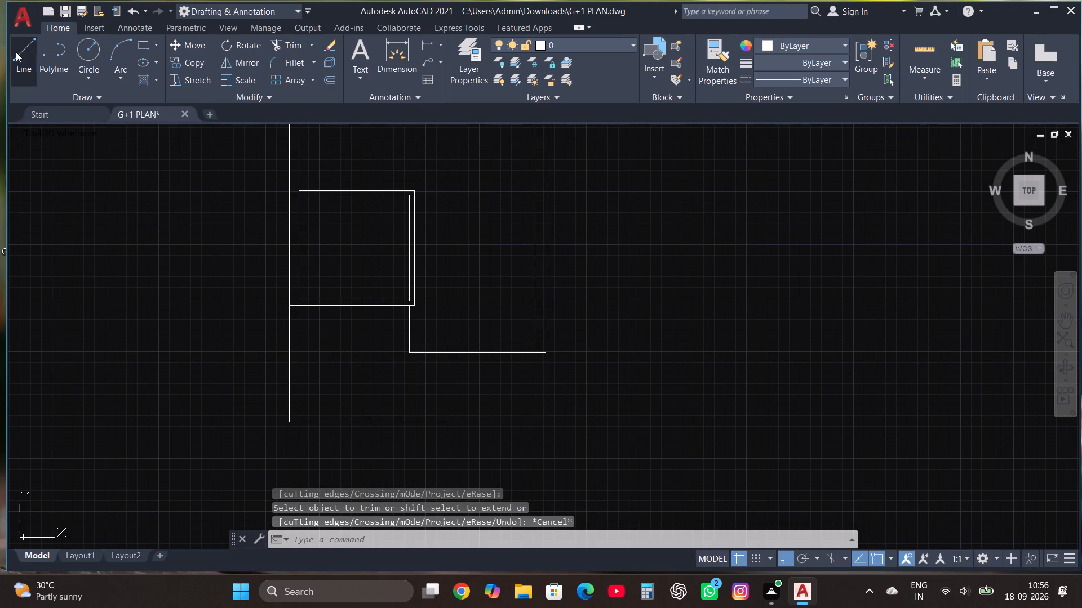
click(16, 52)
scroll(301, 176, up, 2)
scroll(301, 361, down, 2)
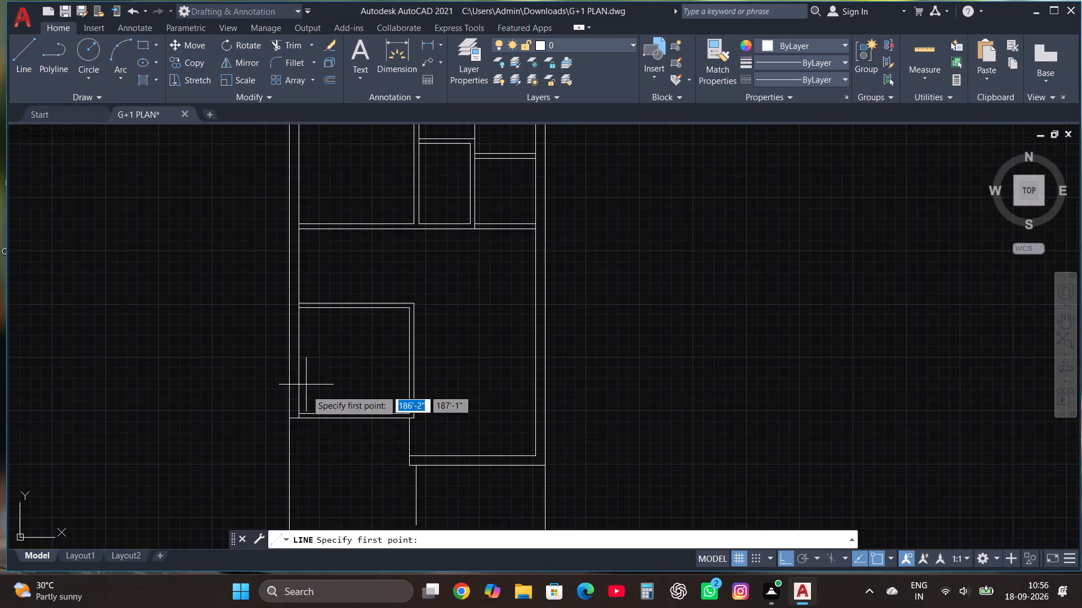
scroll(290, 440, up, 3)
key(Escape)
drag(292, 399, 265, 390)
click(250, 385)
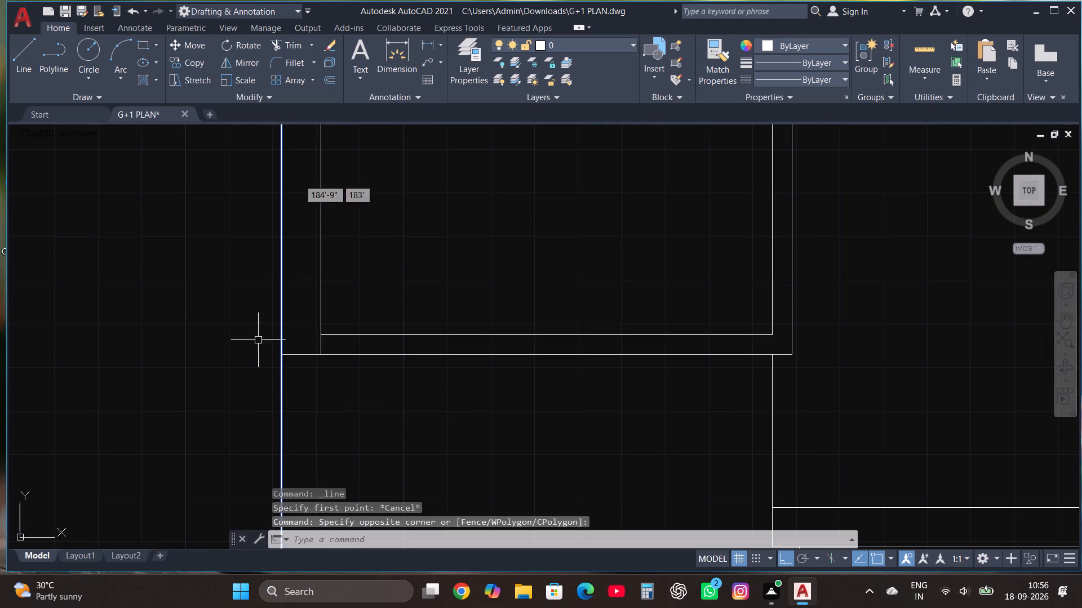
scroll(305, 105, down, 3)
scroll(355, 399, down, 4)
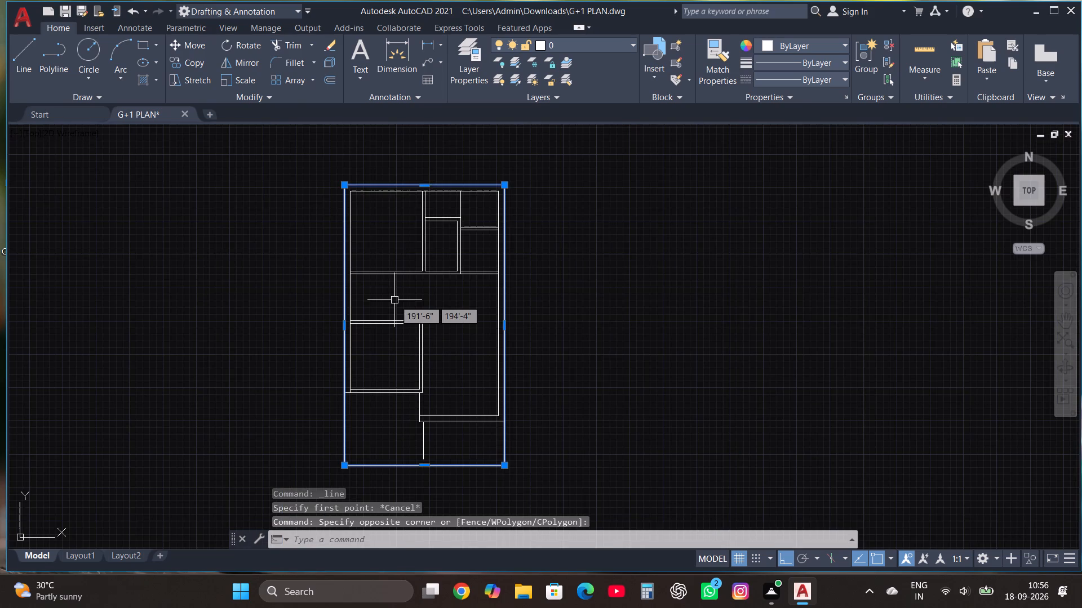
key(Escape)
Draw a vertical line down from the midpoint of the left outer wall's thickness below the left room and trim it at the bottom boundary.
click(26, 82)
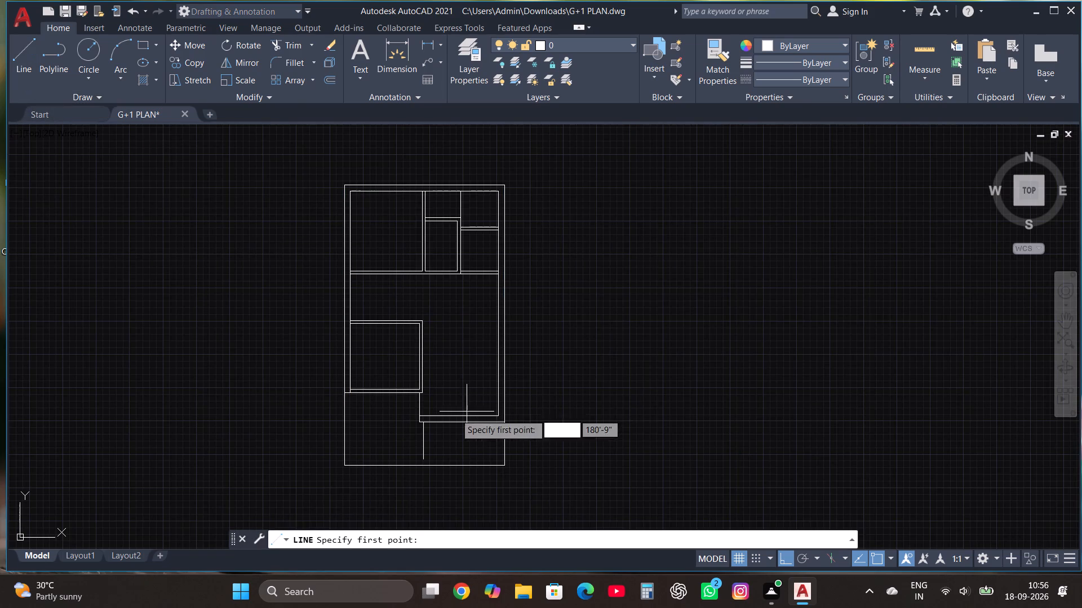
scroll(362, 418, up, 3)
scroll(317, 330, up, 3)
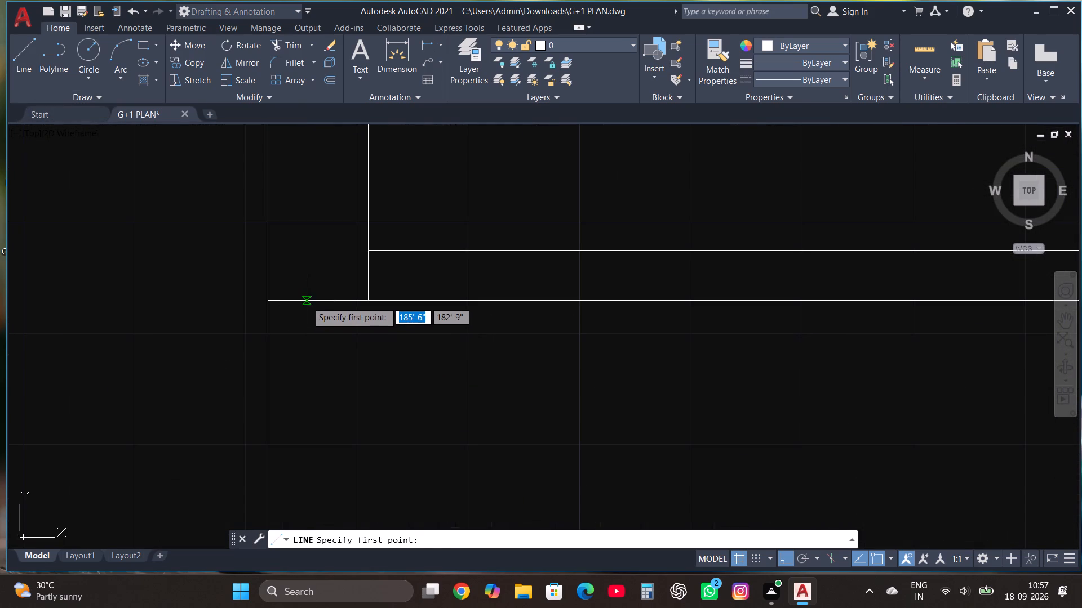
click(307, 301)
scroll(313, 363, down, 5)
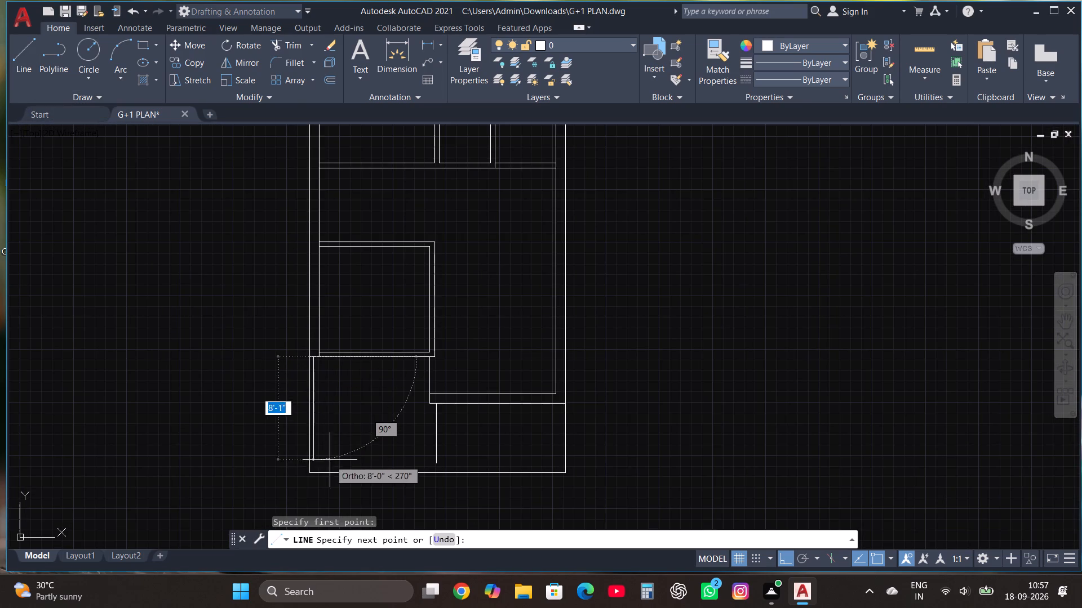
scroll(325, 472, up, 2)
click(298, 485)
key(Escape)
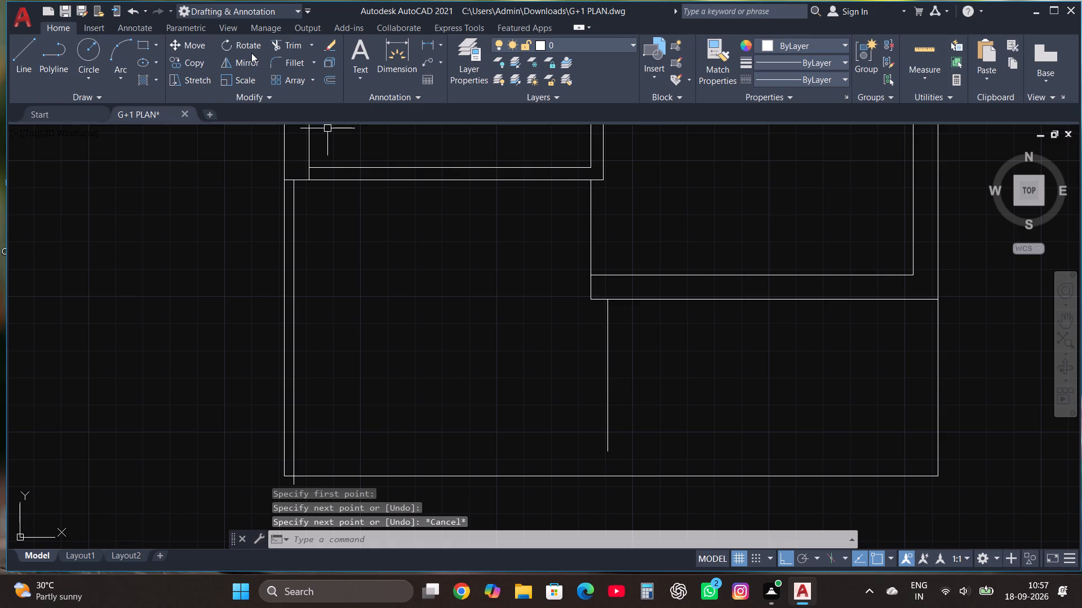
click(280, 45)
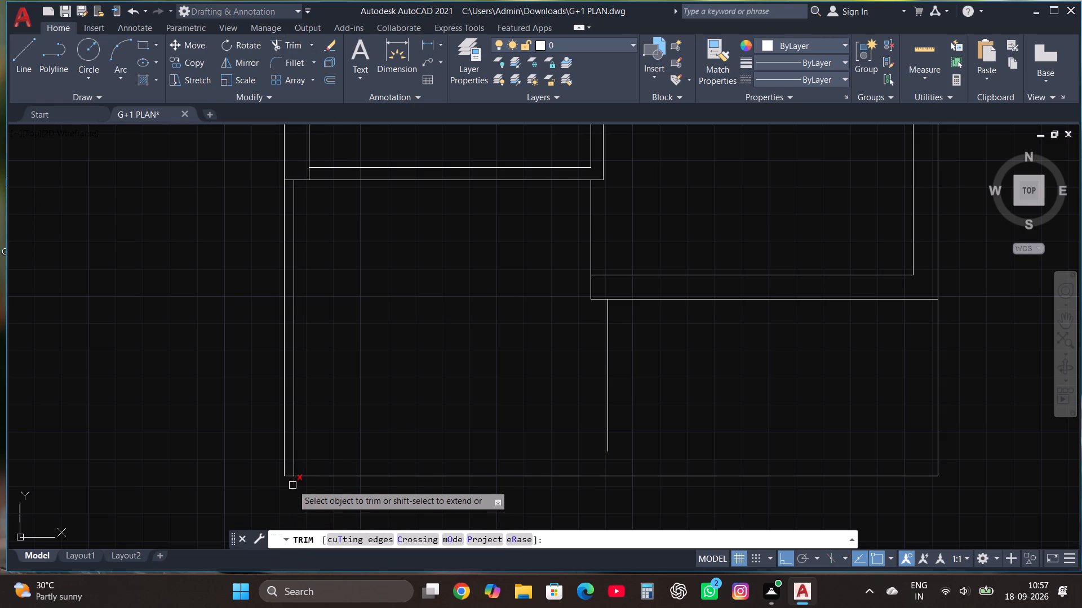
click(292, 484)
key(Escape)
scroll(299, 467, down, 2)
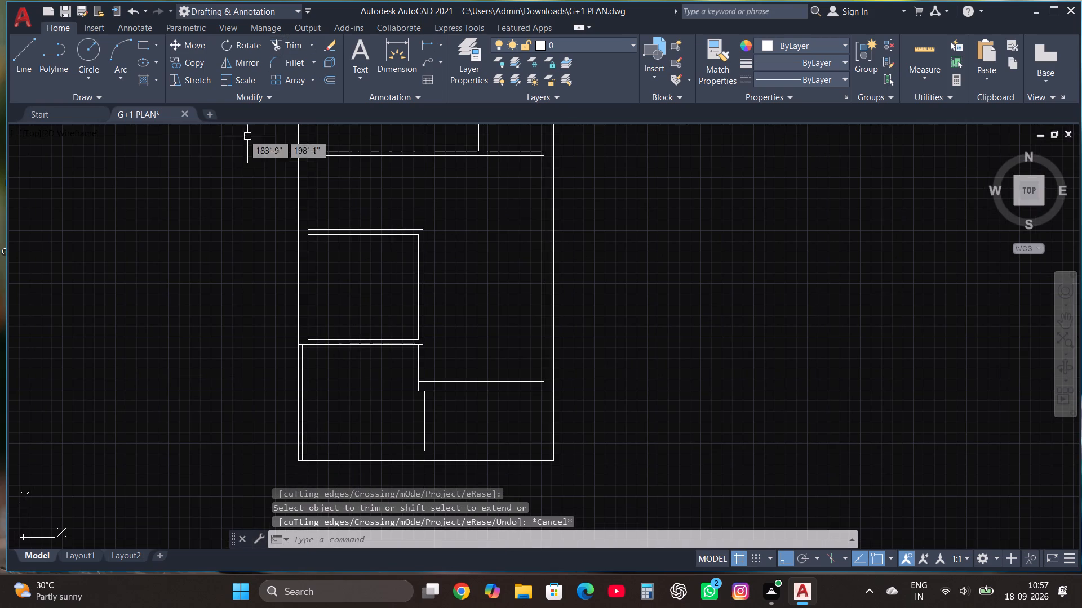
Draw a vertical line down from the 9" wall's lower line beside the right outer face and trim it at the bottom boundary.
click(25, 51)
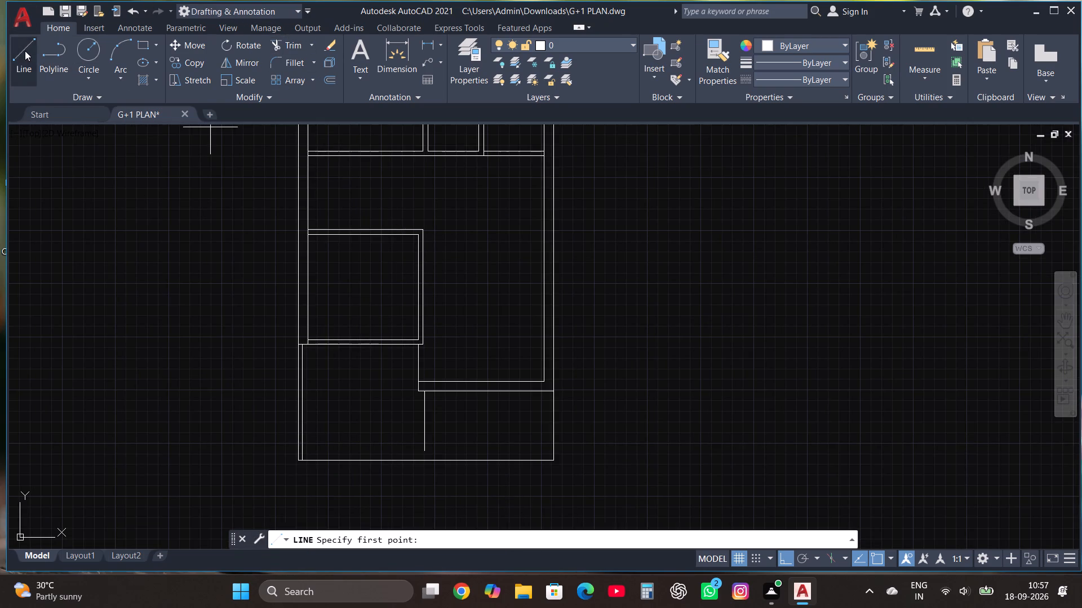
scroll(552, 445, up, 2)
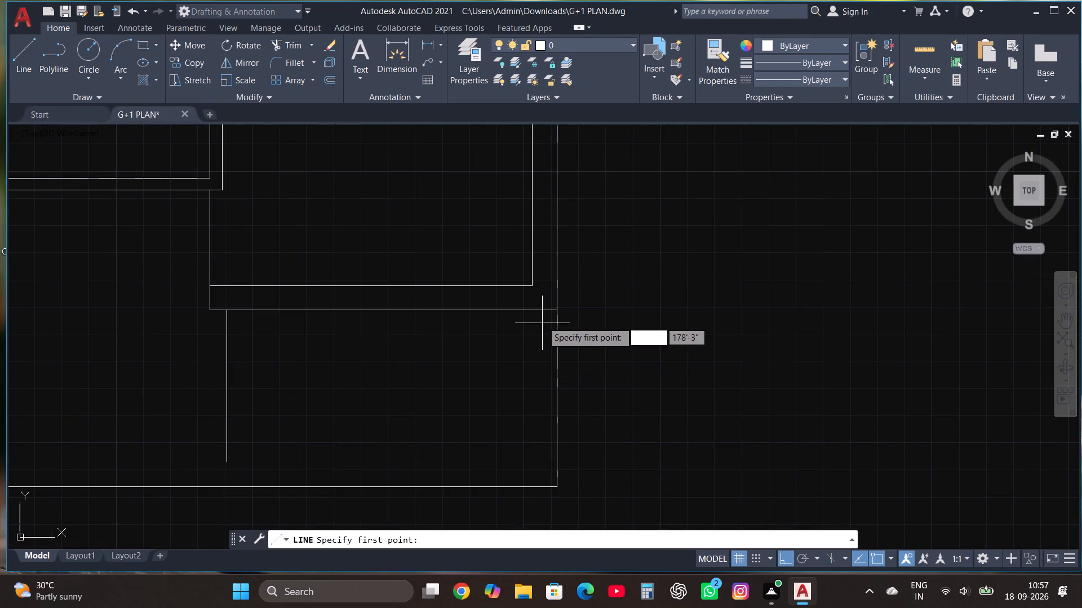
click(540, 310)
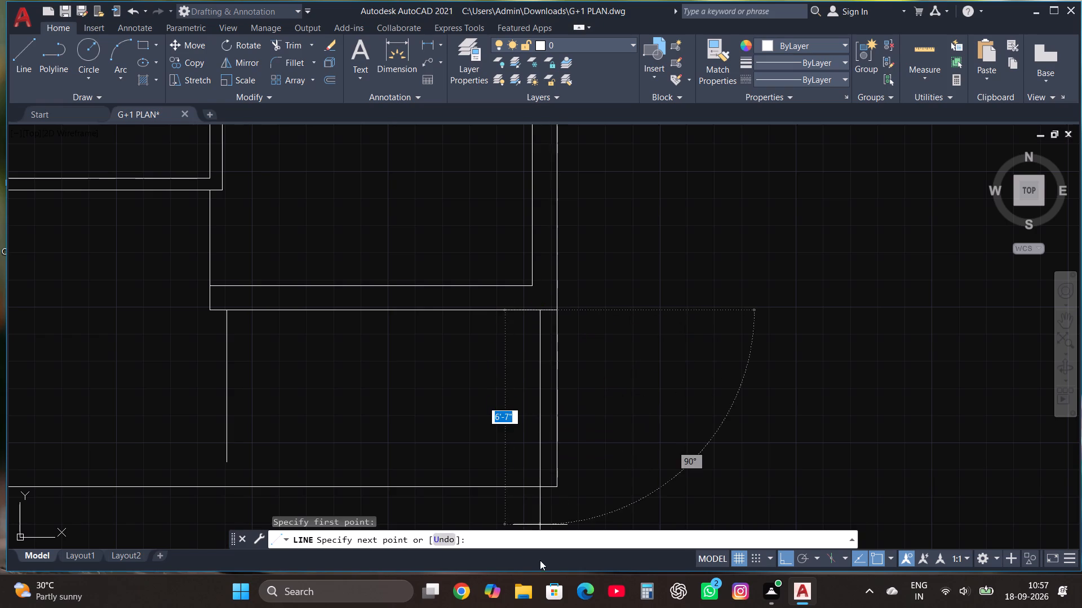
click(541, 512)
key(Escape)
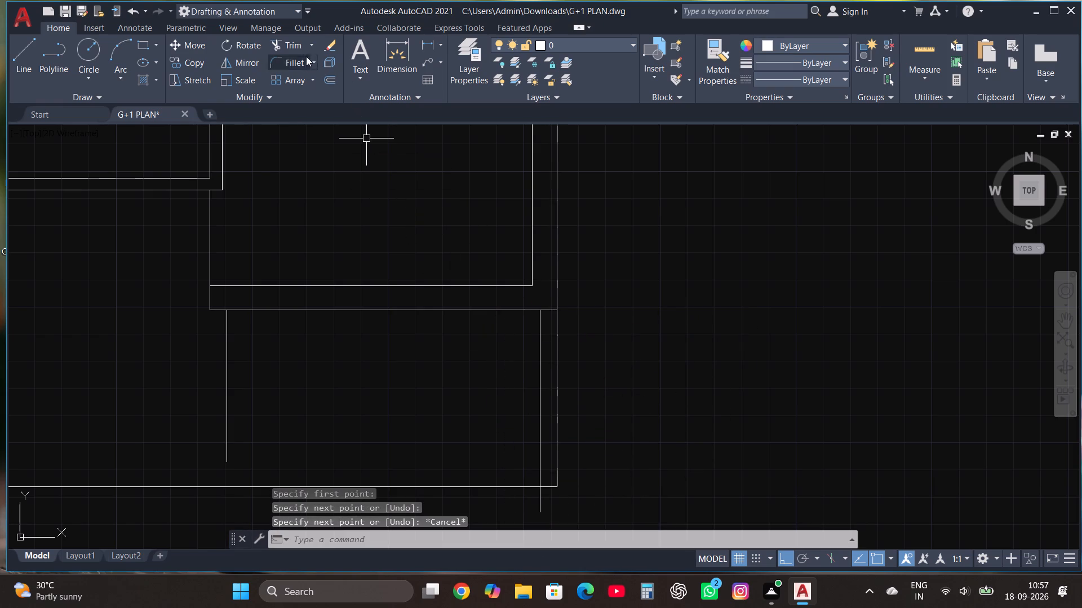
click(292, 46)
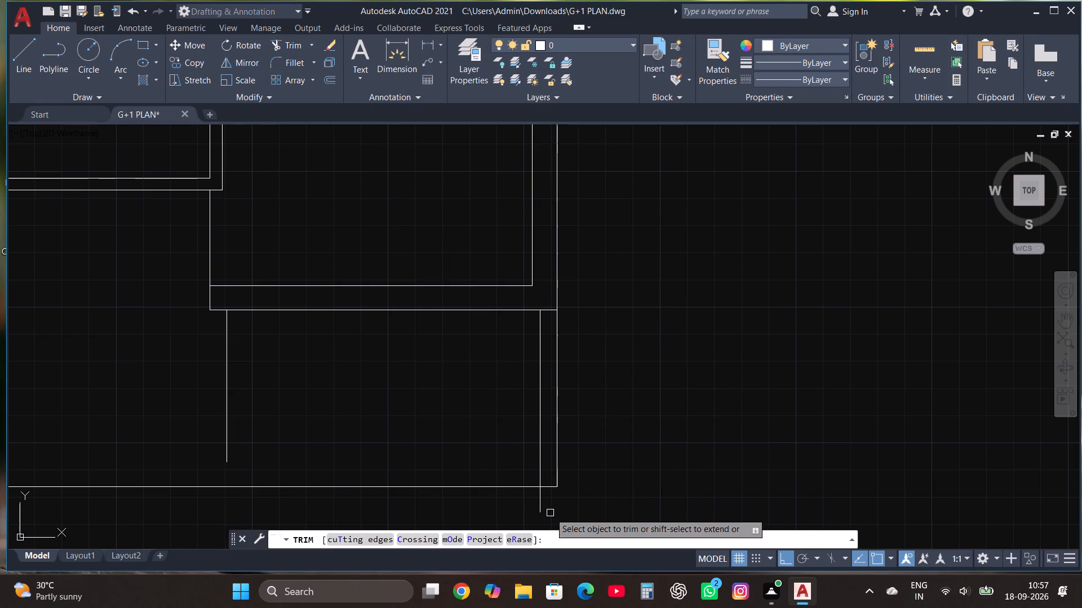
click(544, 507)
click(537, 507)
scroll(687, 500, down, 3)
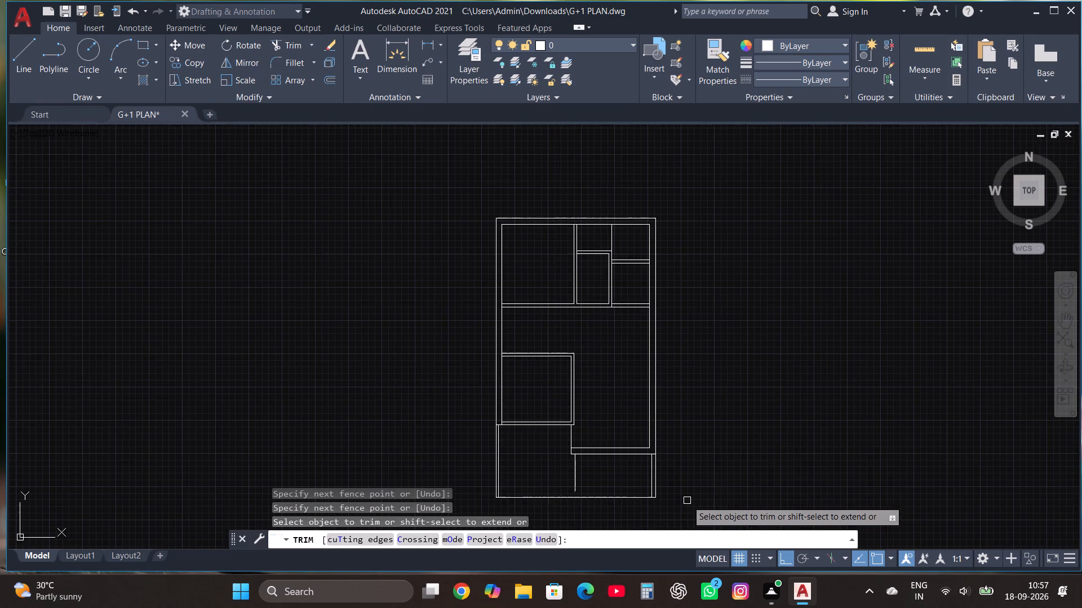
scroll(667, 479, up, 2)
key(Escape)
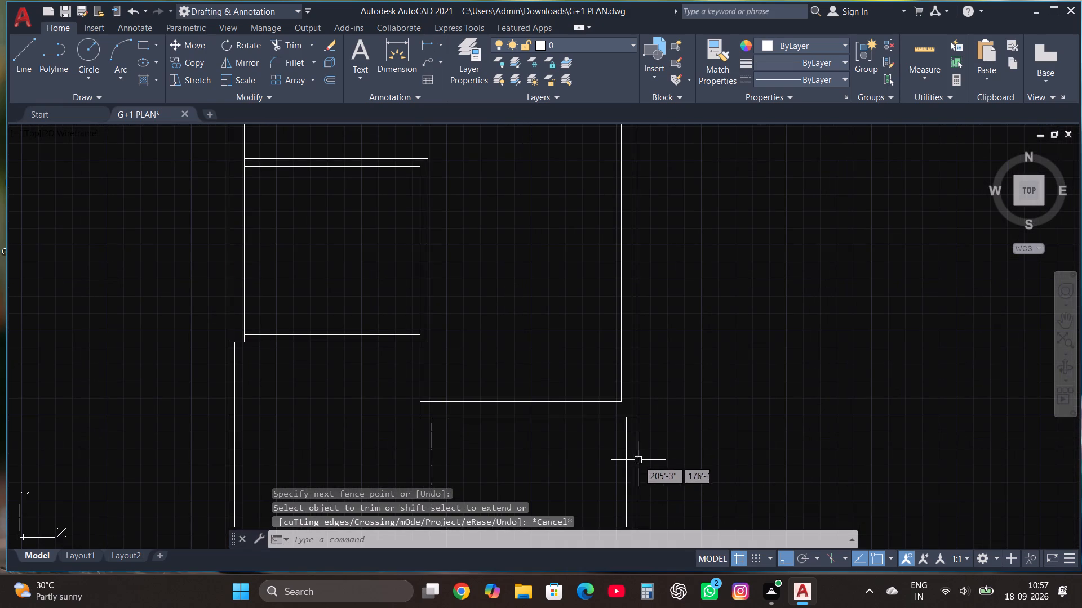
Move the new vertical line slightly outward, toward the right outer wall's outer face, to narrow the thin wall.
click(624, 448)
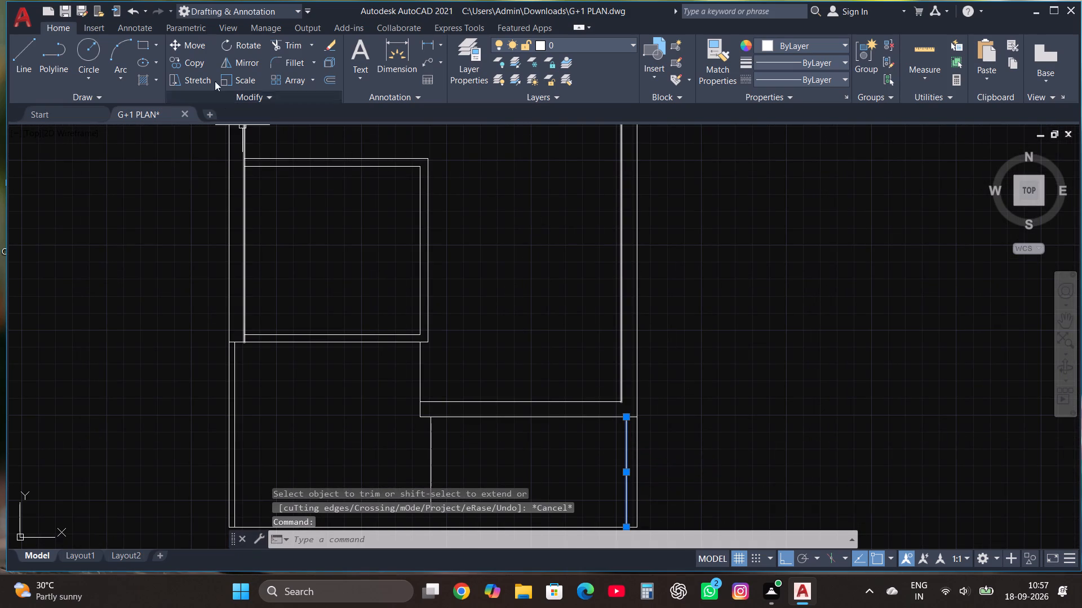
click(191, 48)
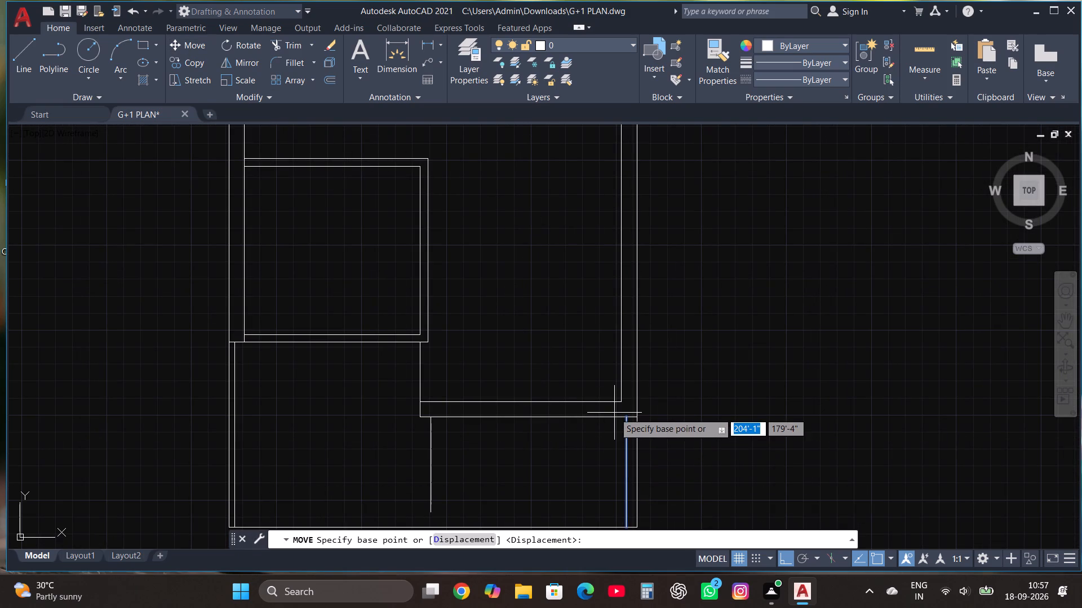
scroll(619, 422, up, 5)
click(691, 378)
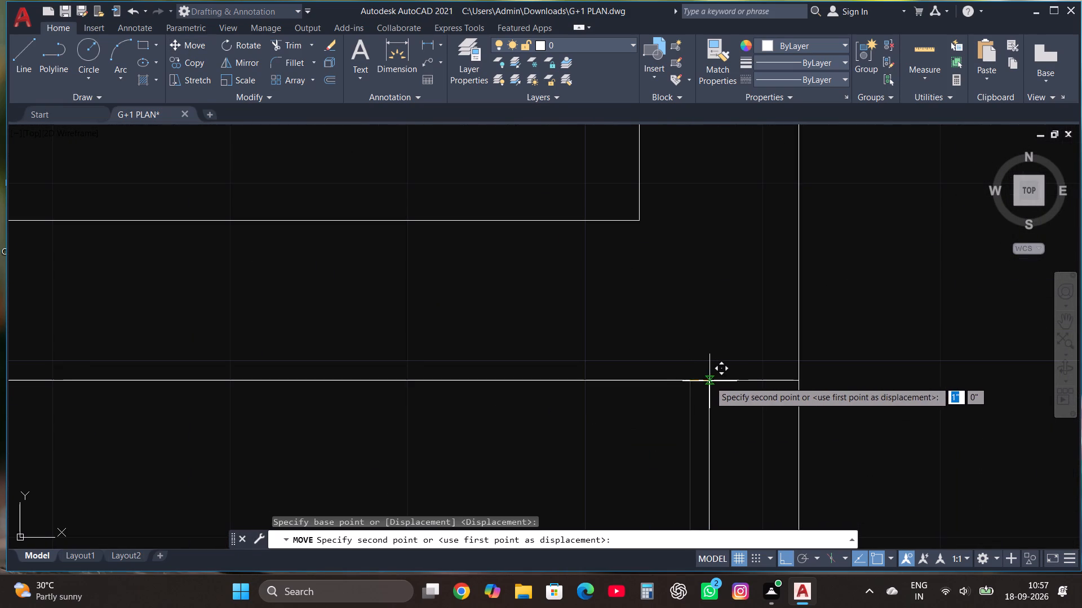
click(726, 382)
scroll(547, 378, down, 3)
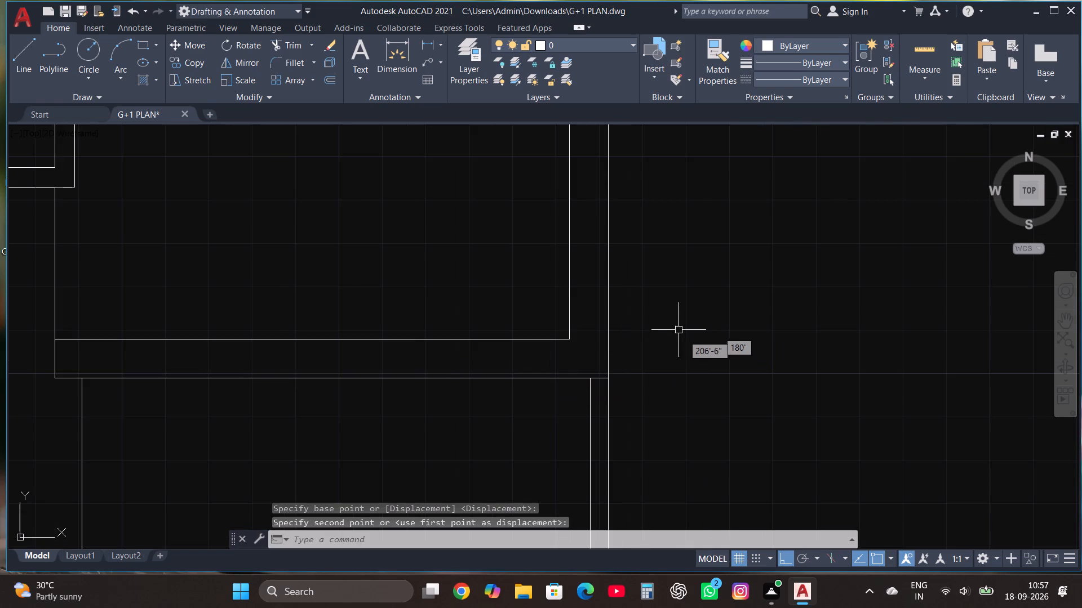
scroll(686, 339, down, 3)
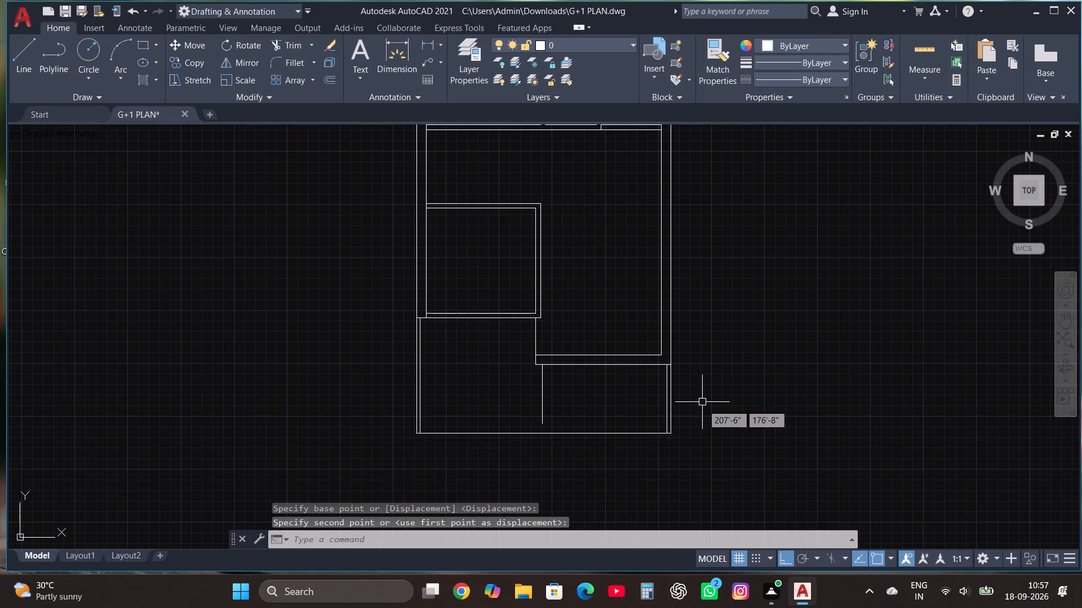
key(Escape)
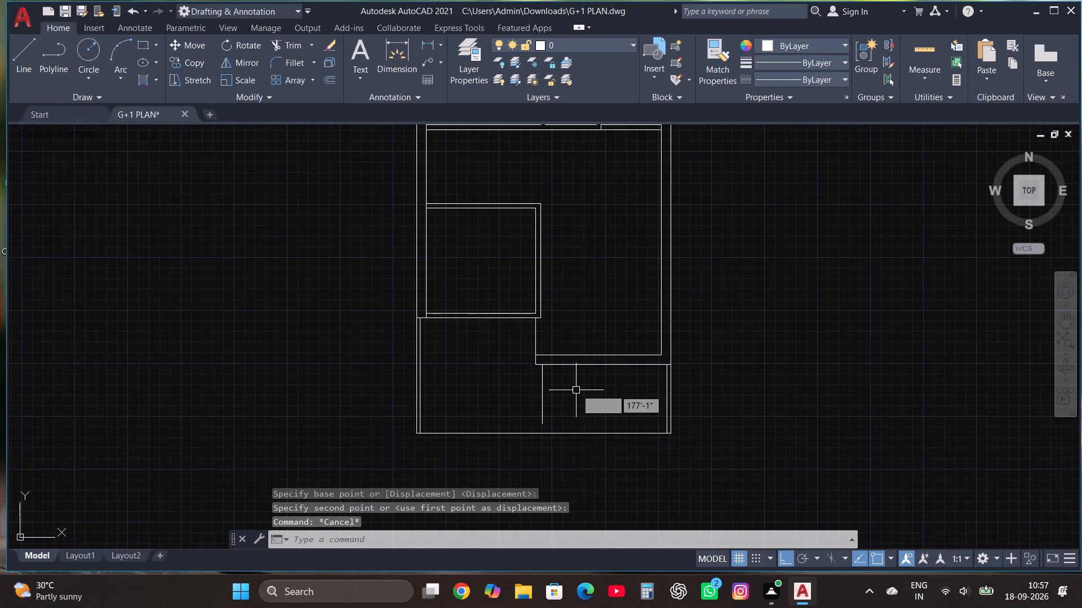
Draw the bottom thin wall's inner line from the right thin wall to below the vertical partition line, then down, trimming at the boundary.
scroll(577, 390, up, 1)
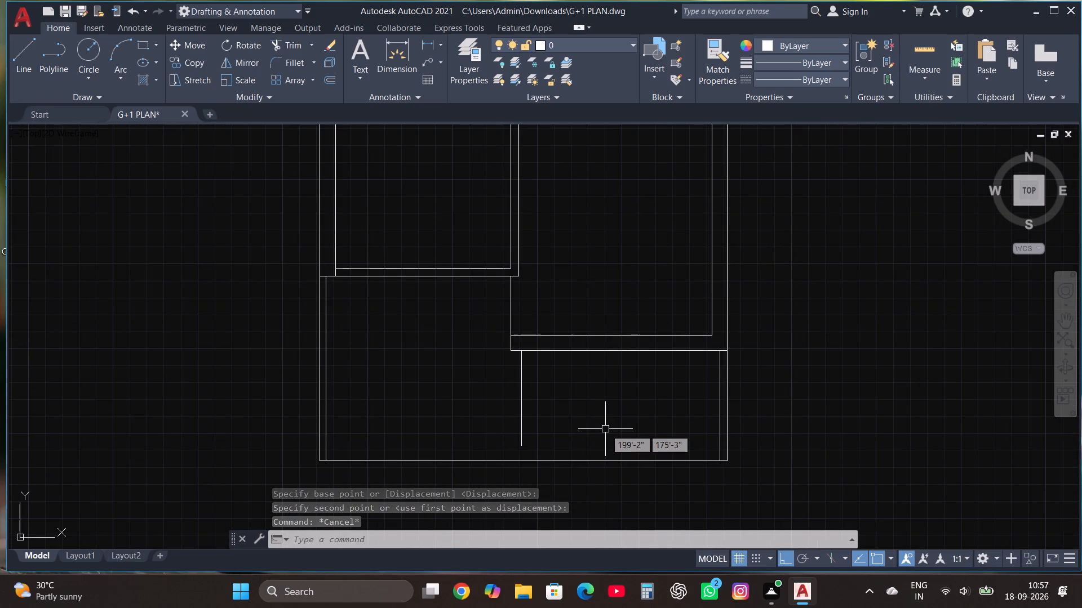
scroll(578, 479, up, 1)
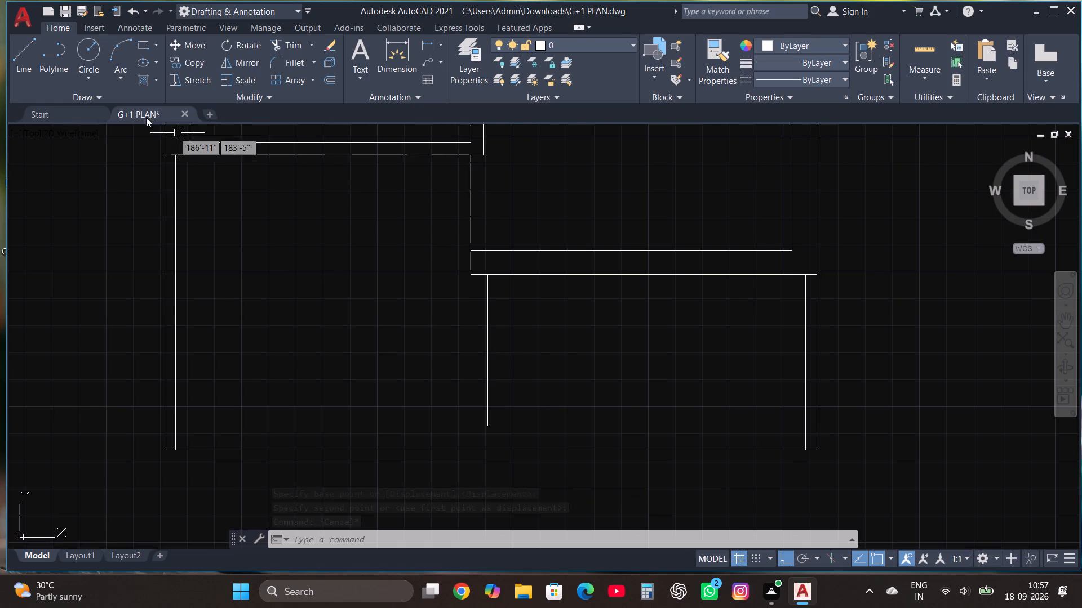
click(24, 47)
scroll(985, 555, up, 1)
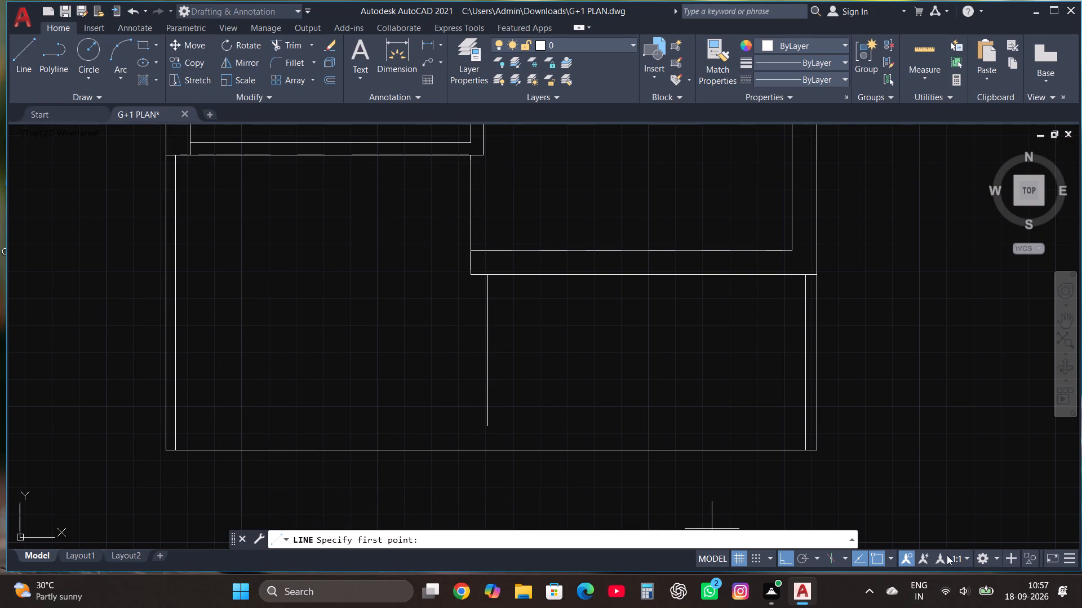
click(807, 439)
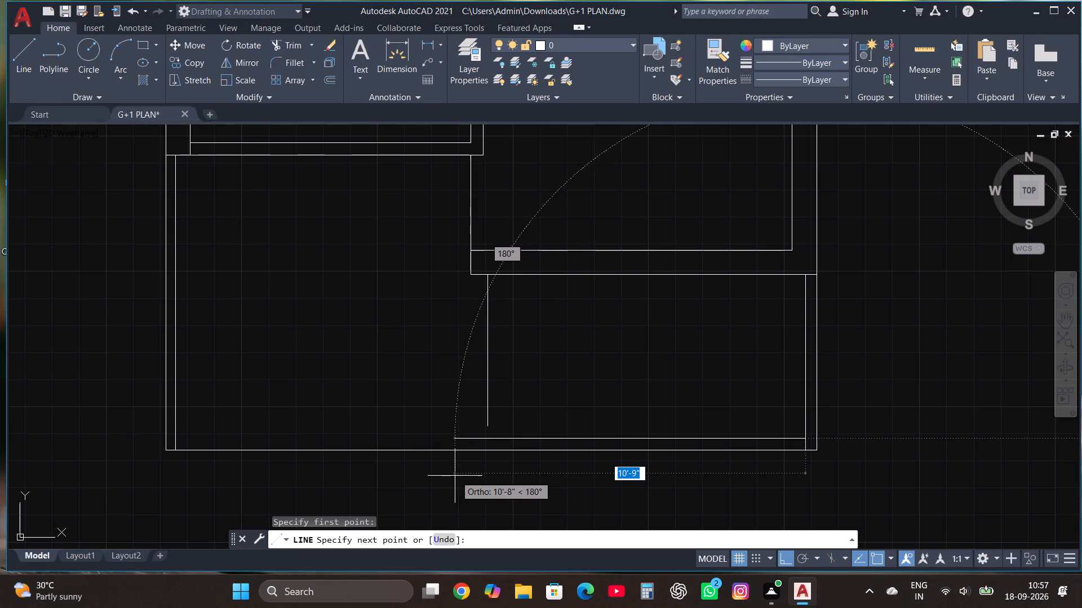
click(489, 440)
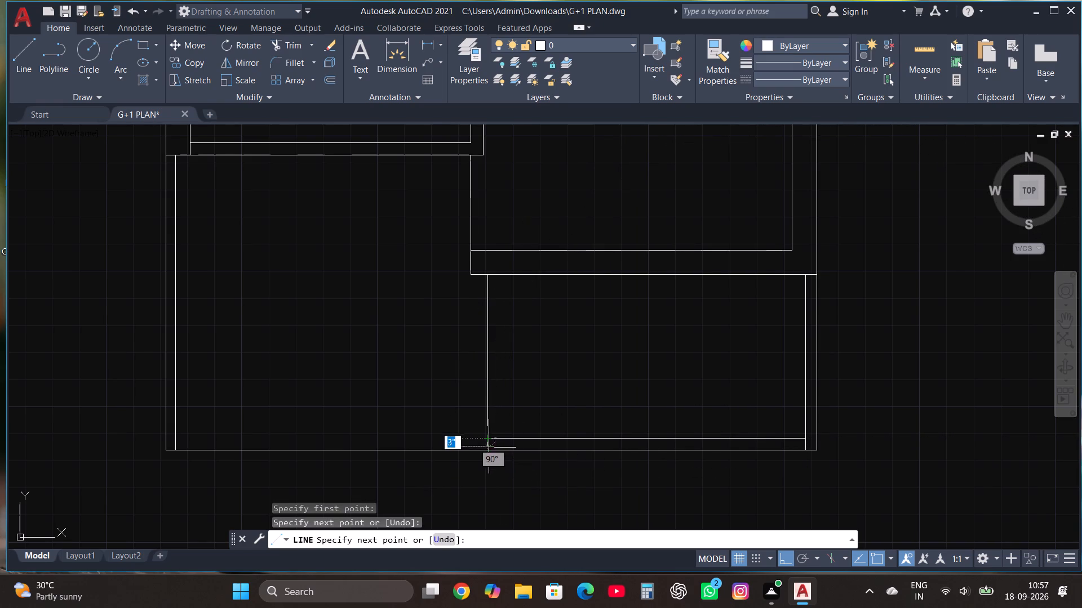
click(486, 463)
key(Escape)
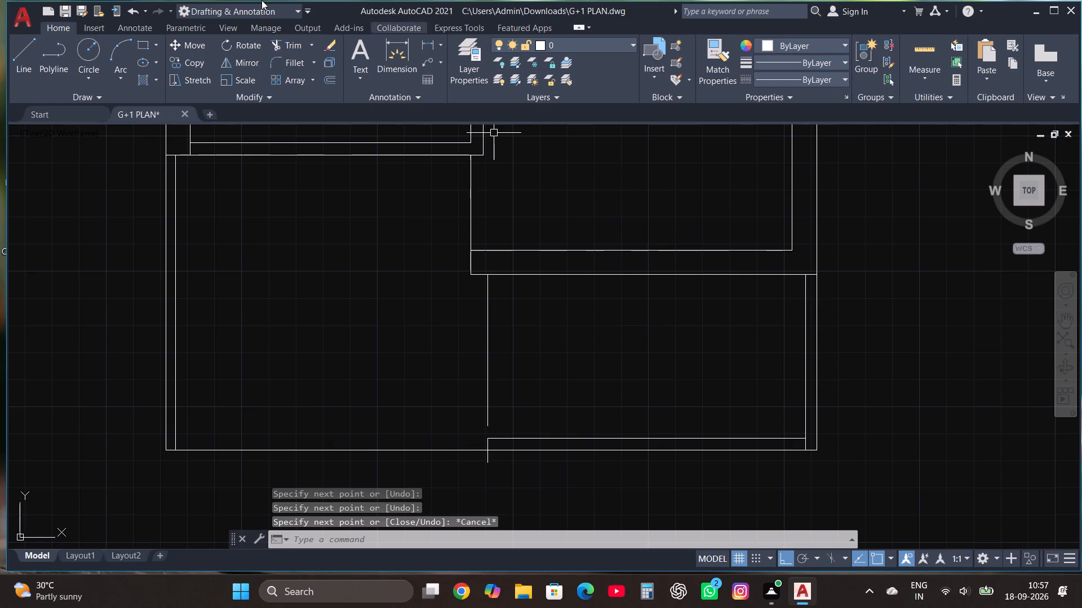
click(286, 45)
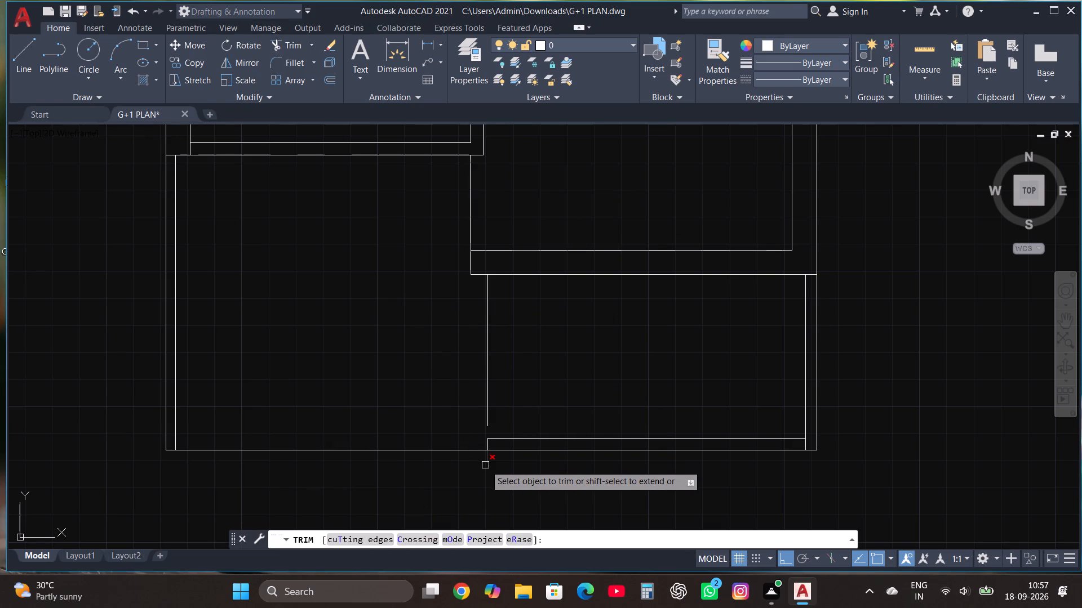
click(485, 465)
key(Escape)
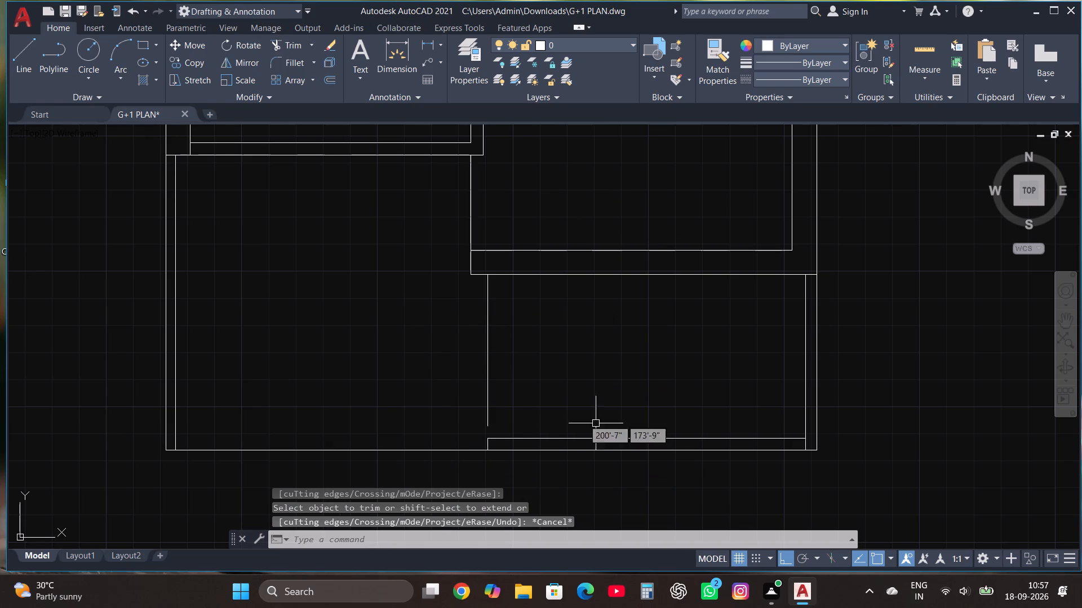
Draw a short vertical line closing the gap between the partition line's lower end and the bottom thin wall's inner line.
click(7, 57)
click(28, 71)
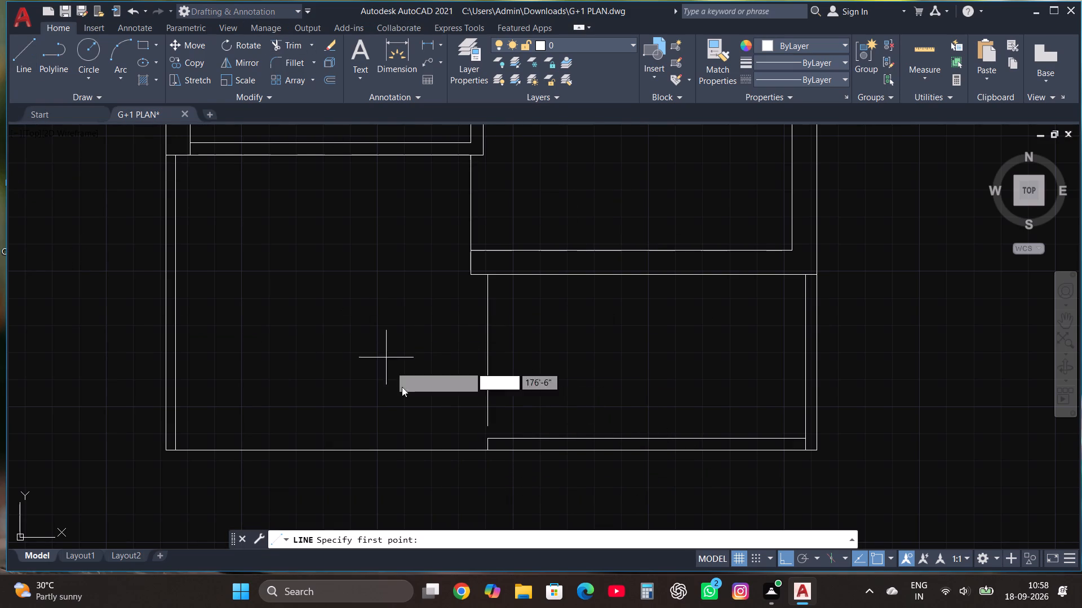
scroll(436, 423, up, 2)
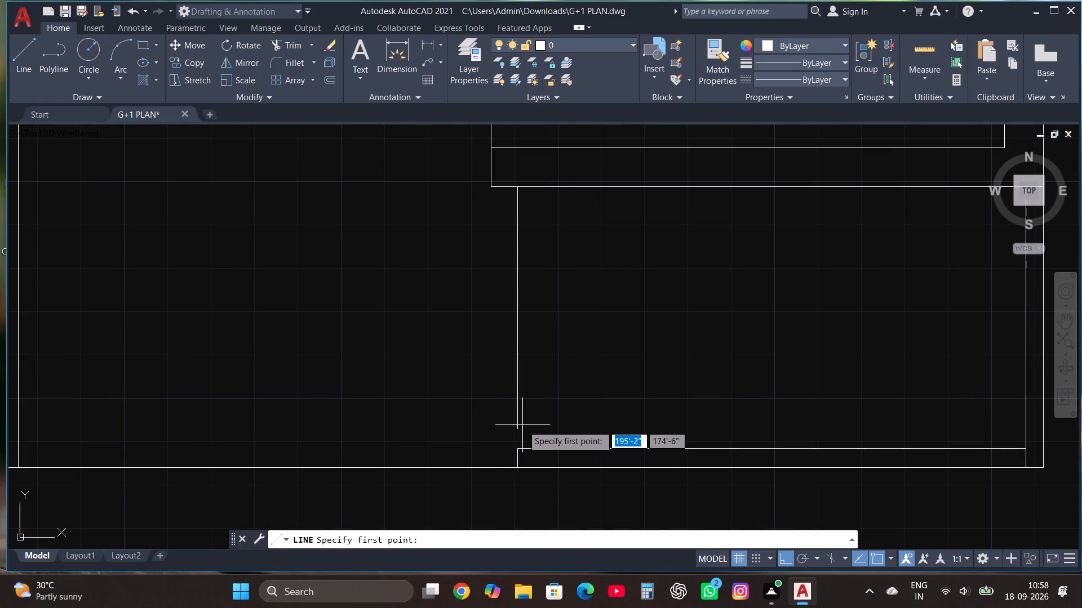
click(517, 428)
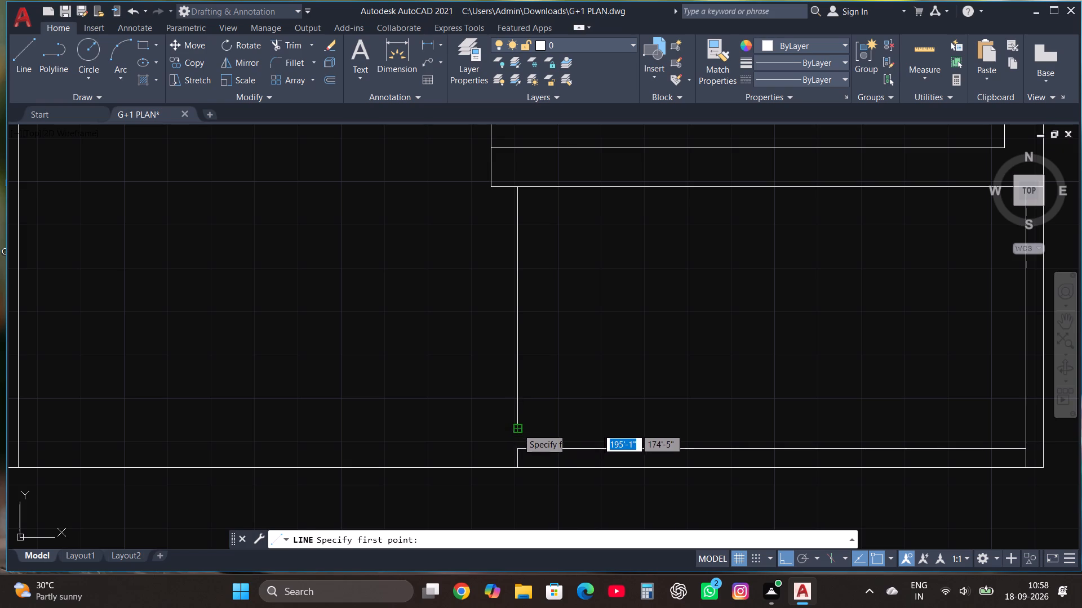
click(518, 449)
key(Escape)
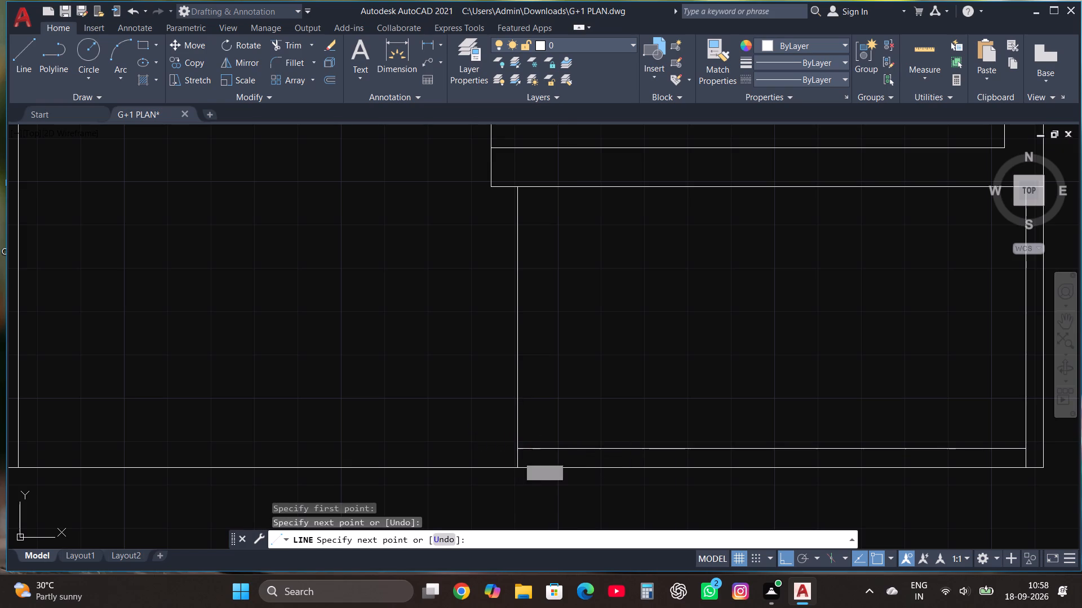
scroll(470, 361, down, 1)
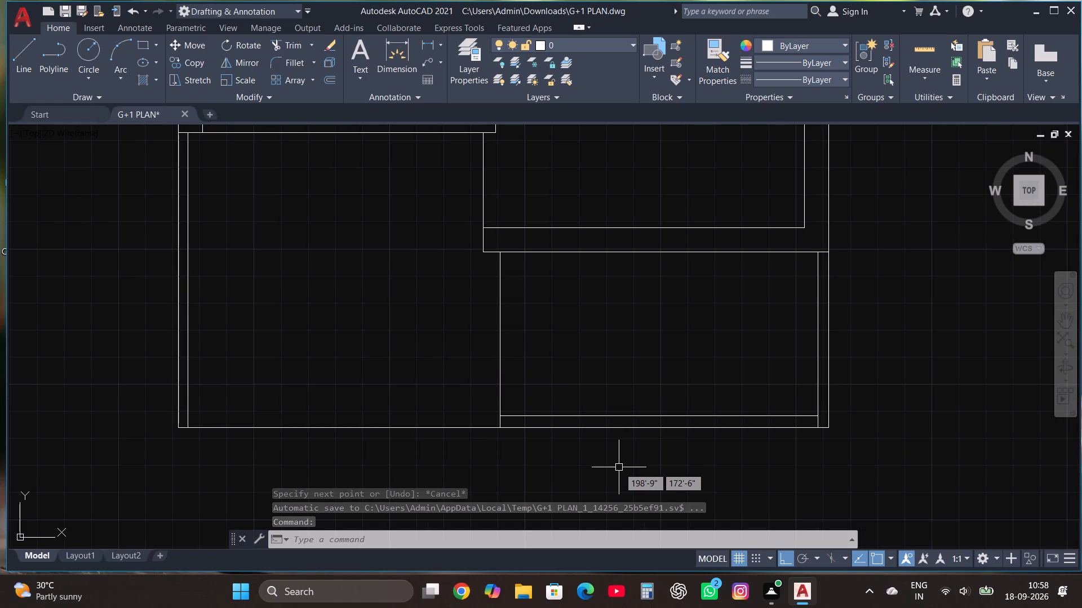
Continue the bottom thin wall's inner line about 1' left past the partition line, then down across the bottom boundary.
click(19, 51)
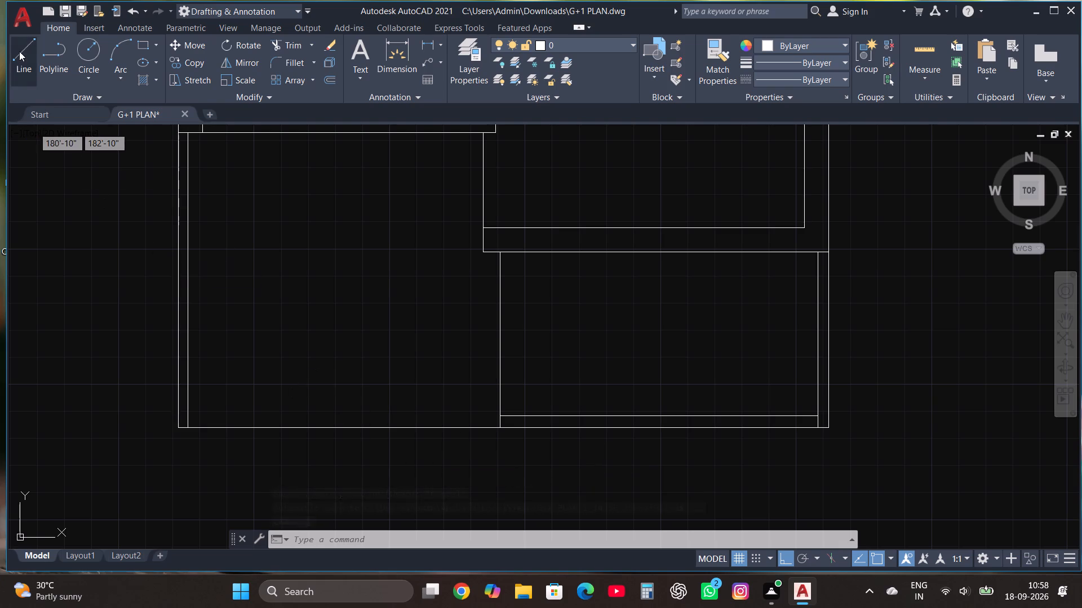
scroll(482, 427, up, 2)
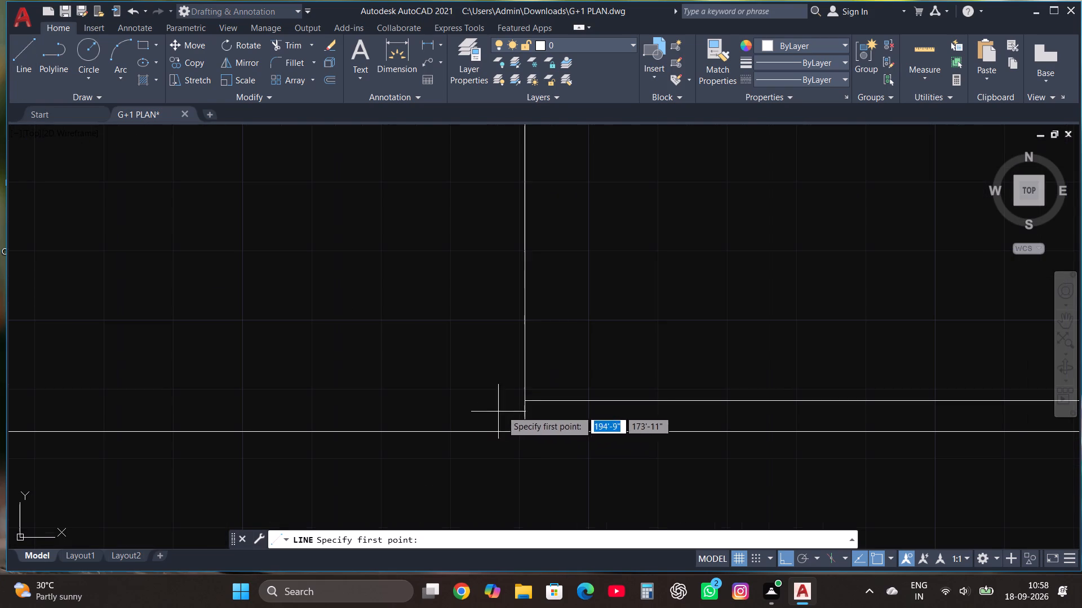
click(528, 400)
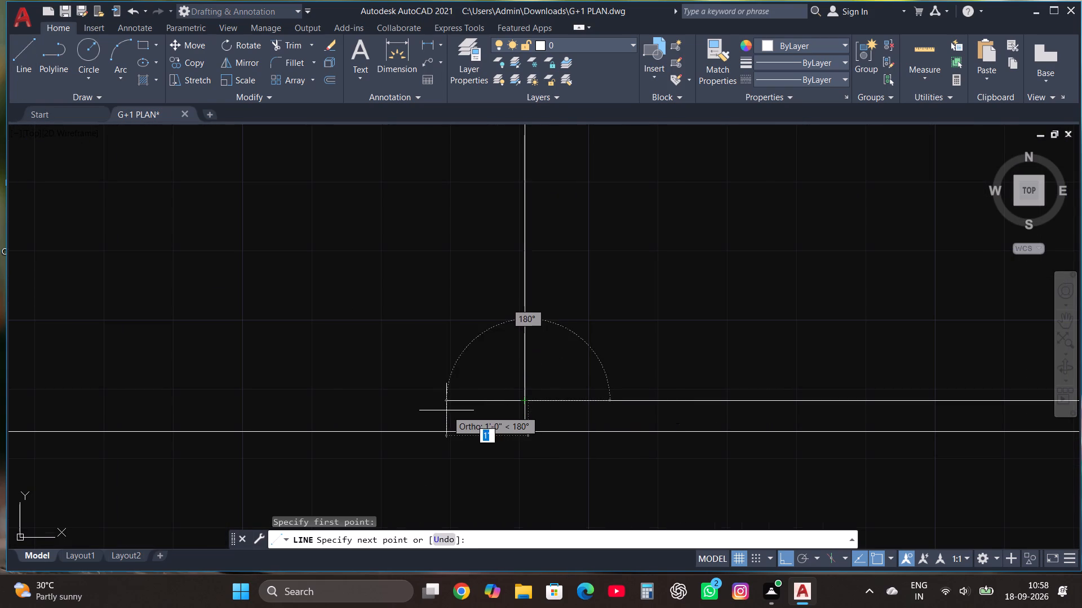
click(453, 408)
click(453, 464)
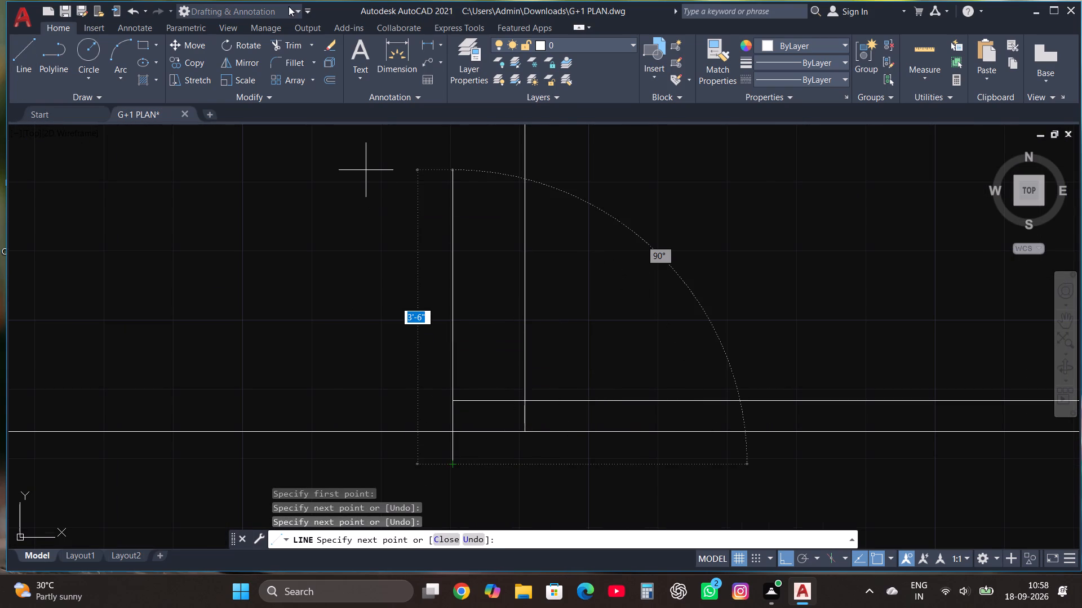
Trim the wall end line below the bottom boundary and the partition line's segment inside the bottom thin wall.
click(292, 43)
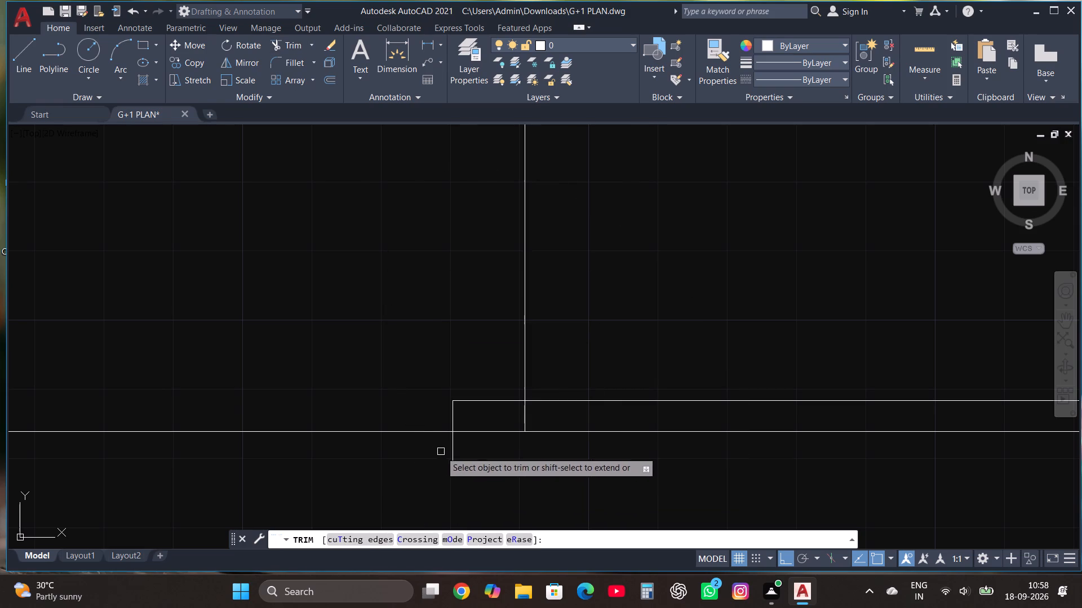
click(451, 455)
click(524, 421)
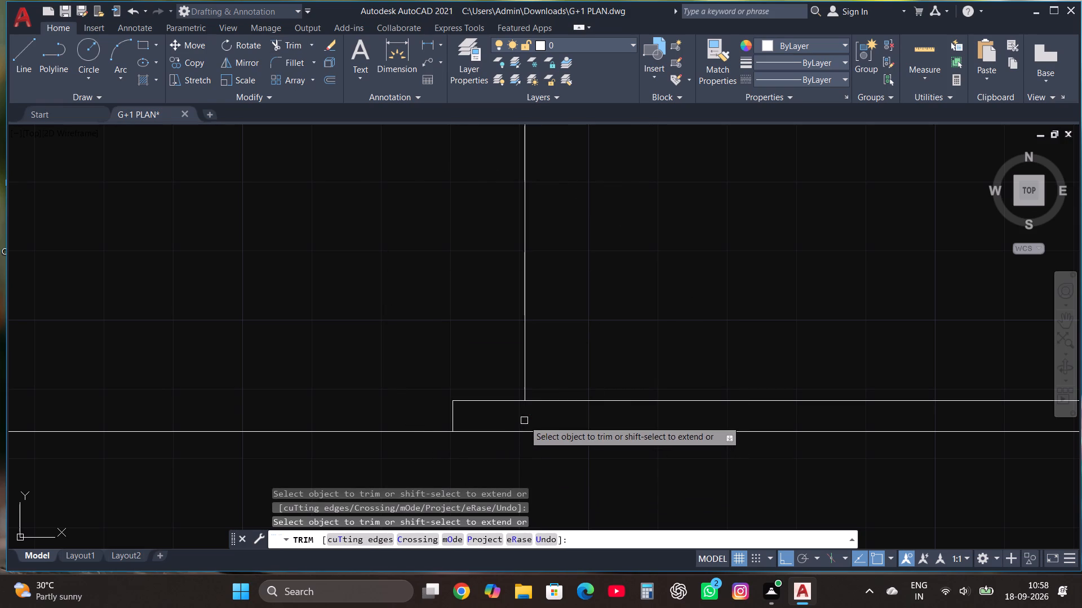
key(Escape)
scroll(524, 421, down, 3)
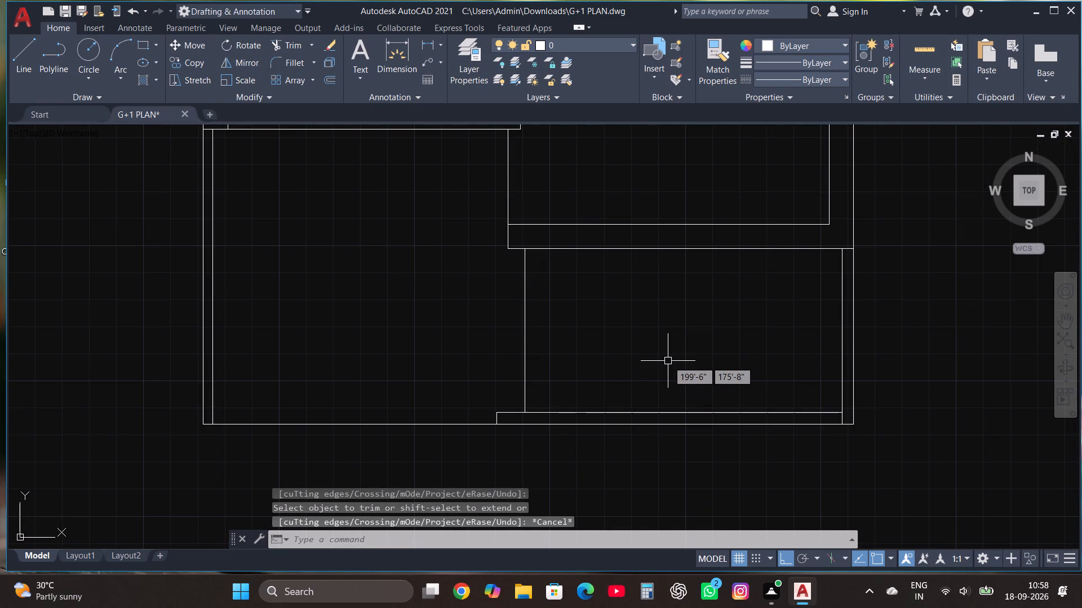
scroll(668, 361, down, 1)
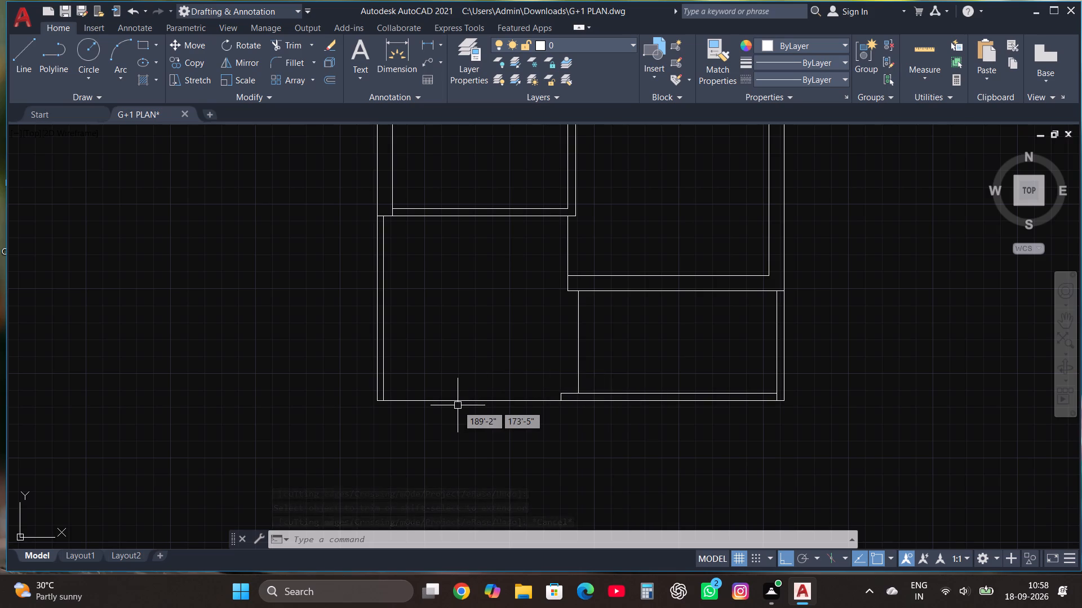
scroll(470, 447, down, 1)
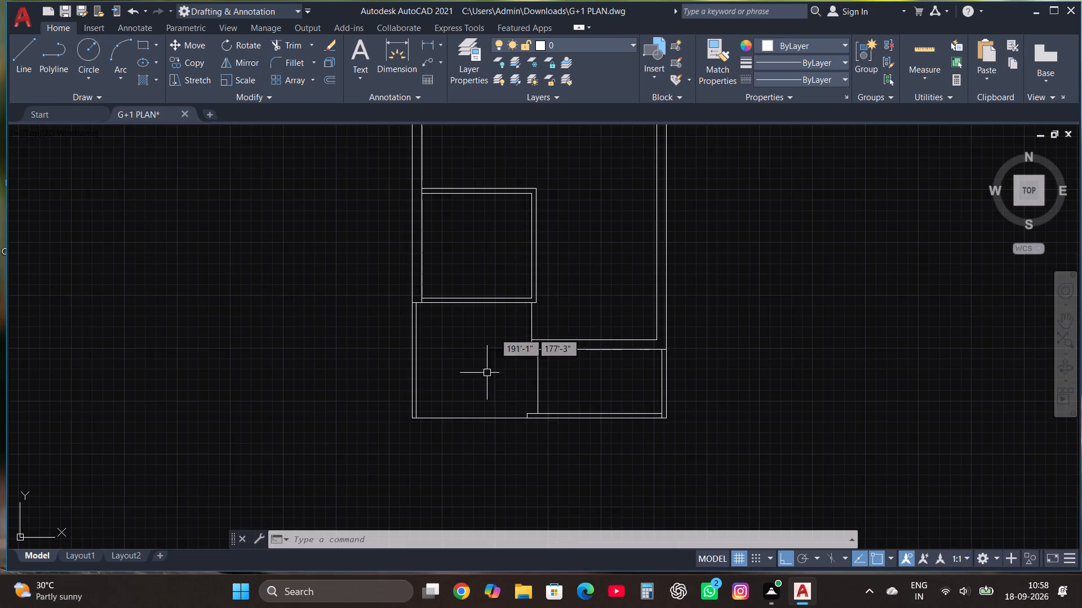
Draw a horizontal line across the small left room, 2' above its bottom wall's inner line, and trim its overhang at the right wall.
scroll(493, 218, up, 1)
click(16, 52)
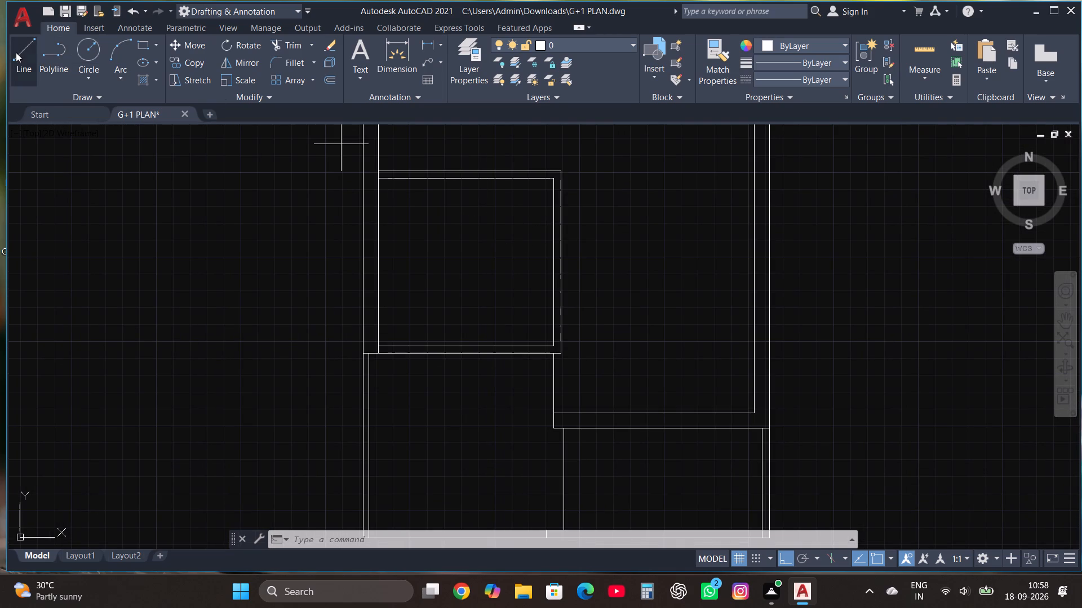
scroll(380, 332, up, 2)
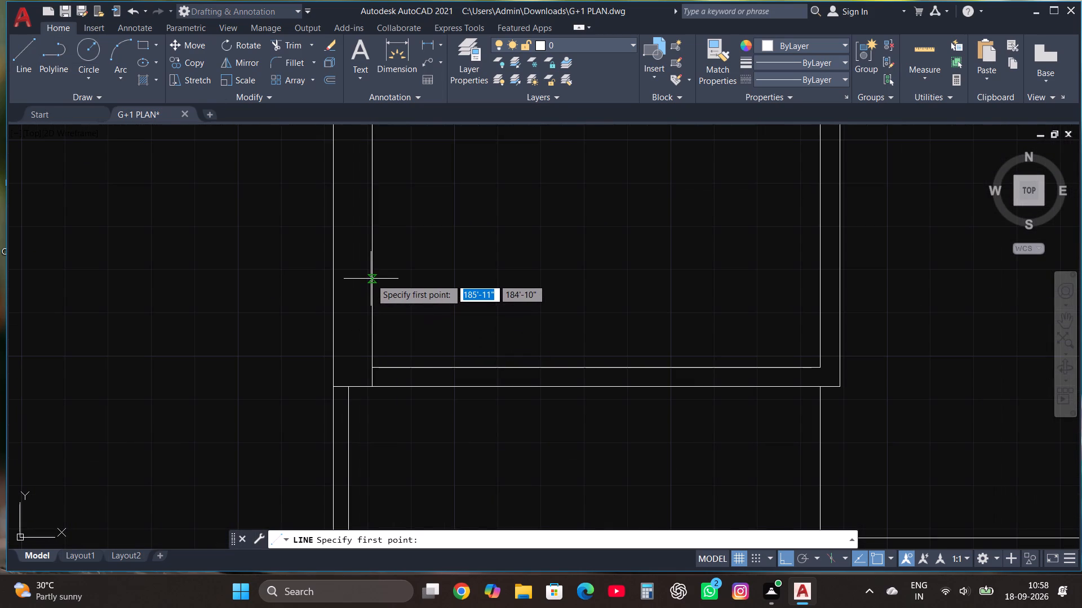
click(373, 368)
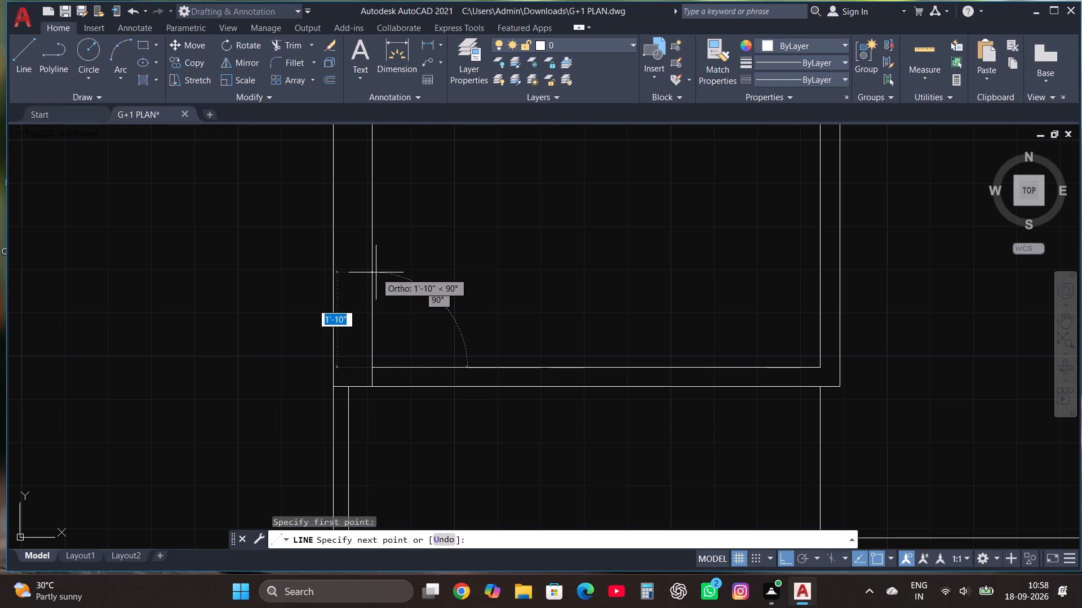
text(2')
key(Return)
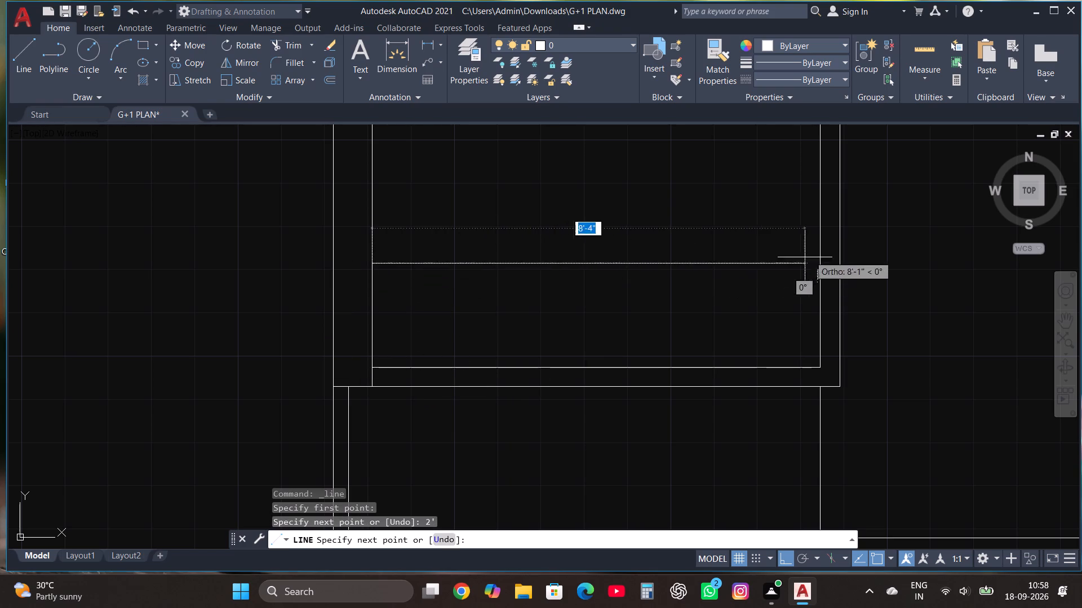
click(834, 268)
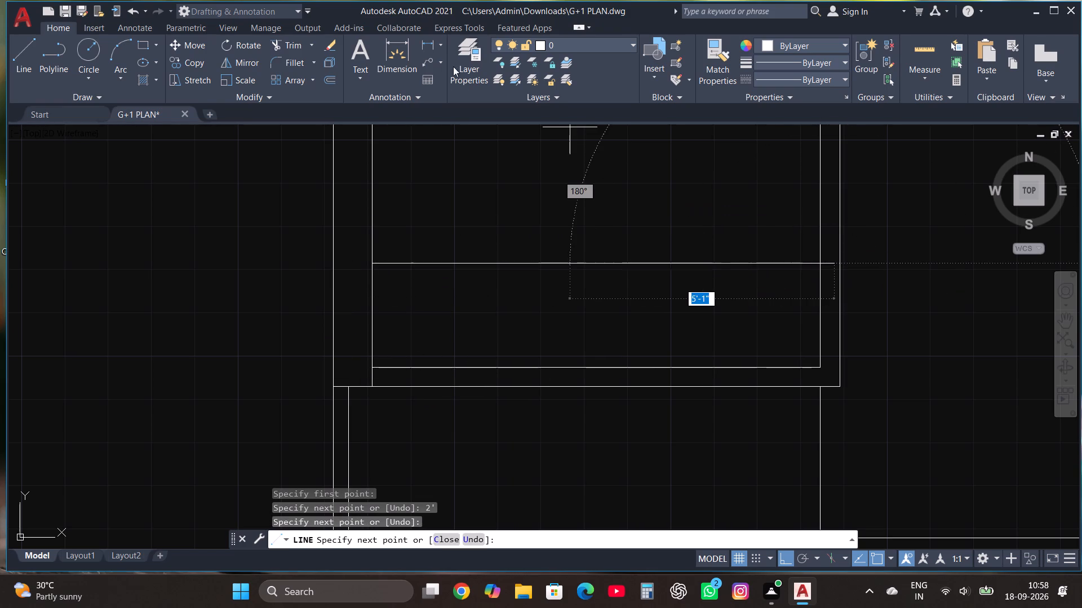
click(303, 43)
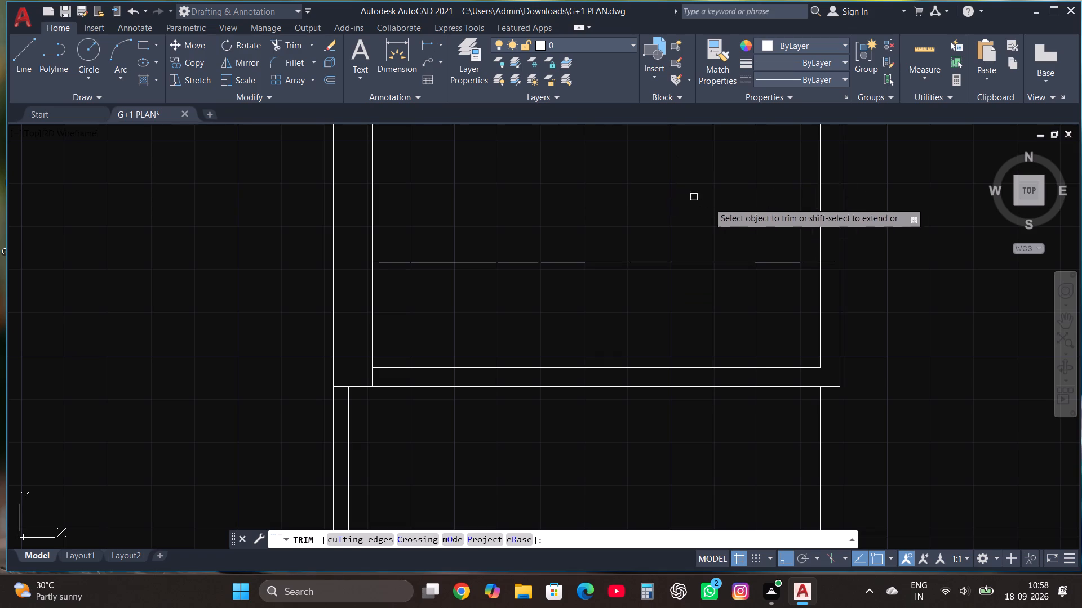
click(827, 265)
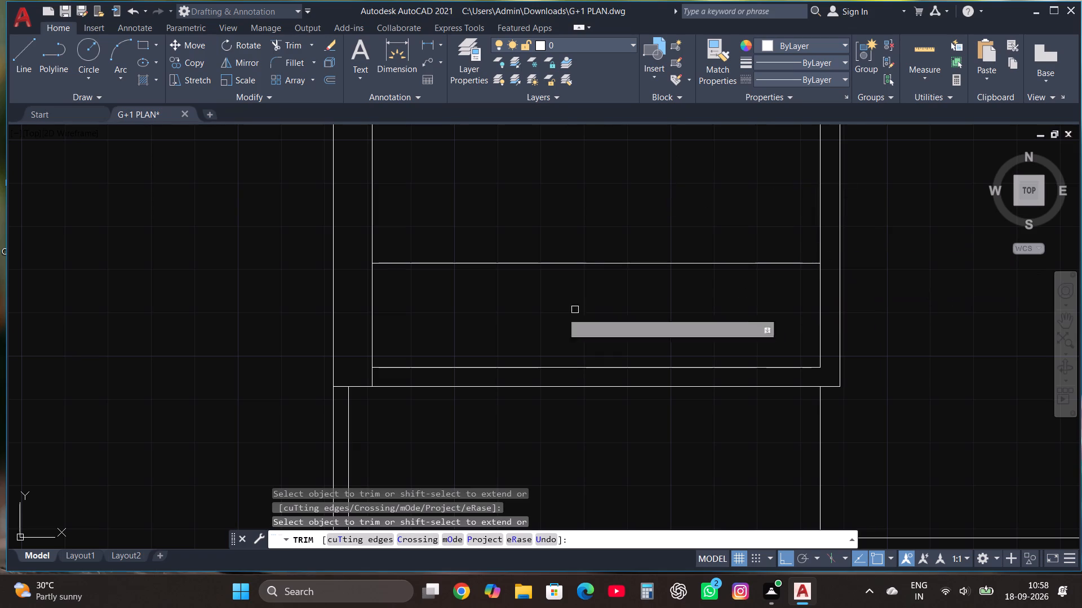
scroll(485, 331, down, 1)
scroll(542, 361, up, 1)
key(Escape)
scroll(733, 301, up, 2)
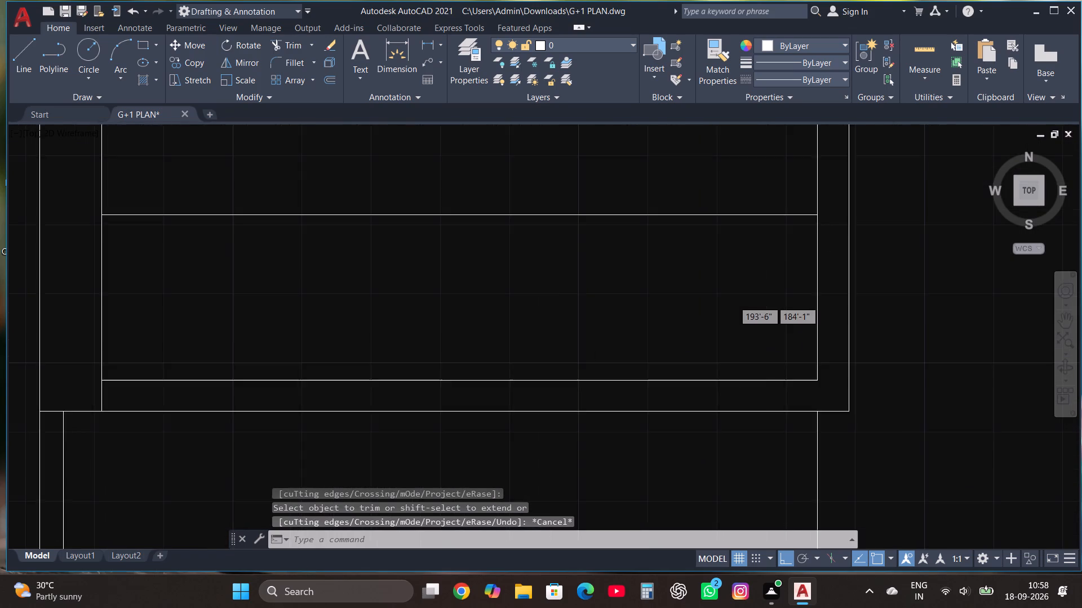
Draw a freehand rectangle near the middle of the 2' strip along the small left room's bottom wall.
scroll(473, 240, down, 1)
click(143, 46)
scroll(502, 502, down, 2)
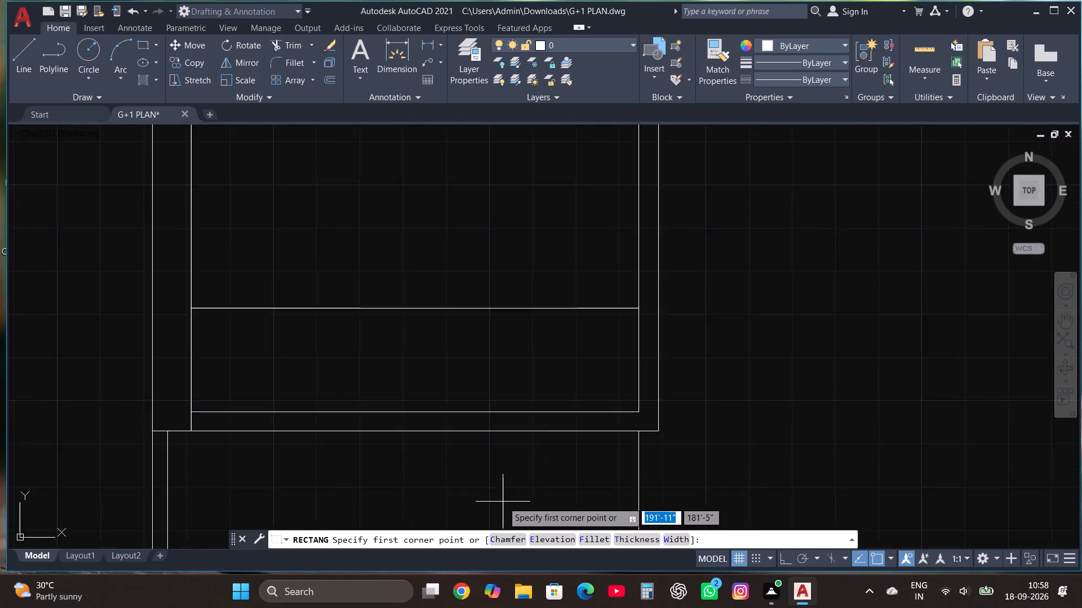
scroll(405, 457, up, 1)
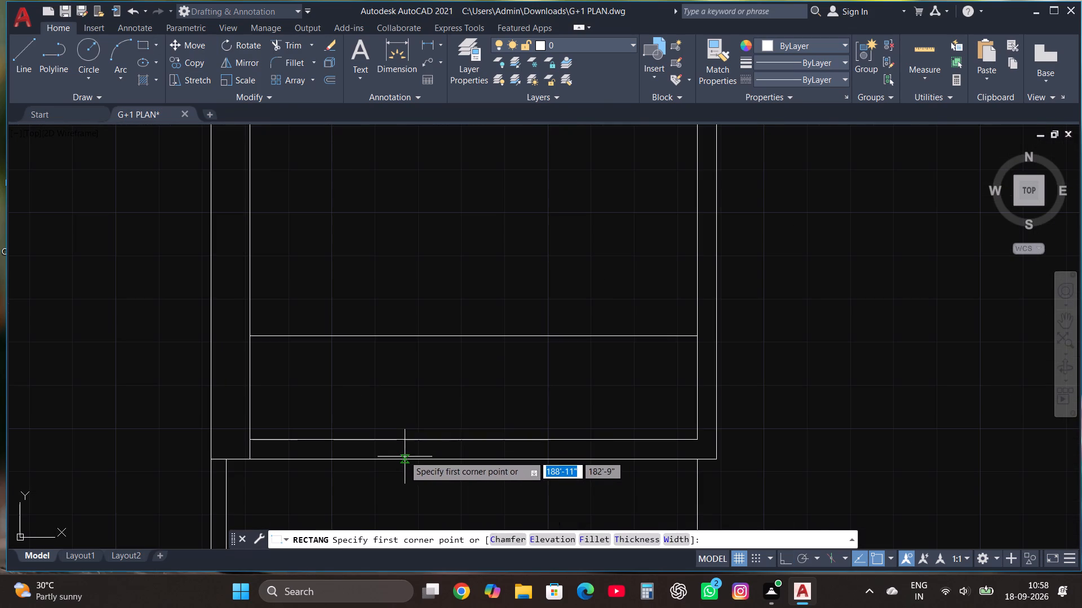
click(385, 345)
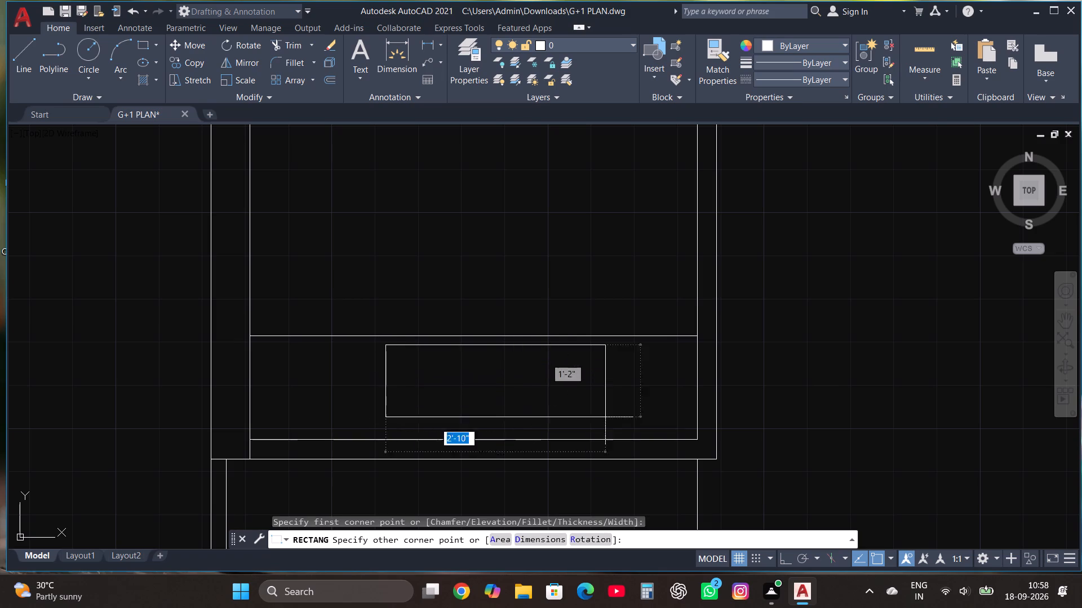
click(551, 428)
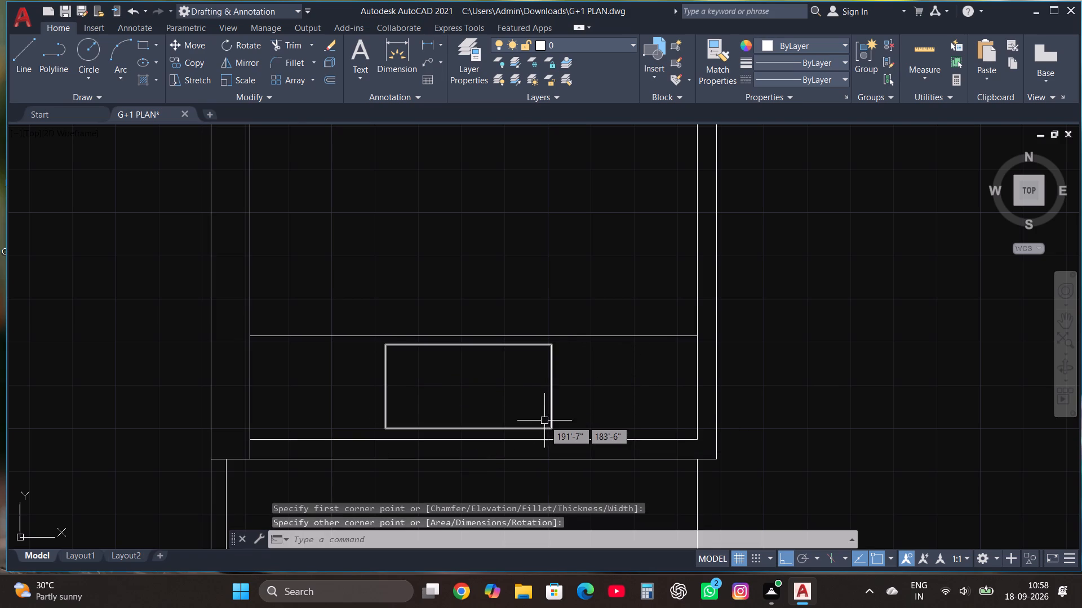
Offset the rectangle inward by 2".
scroll(544, 421, up, 2)
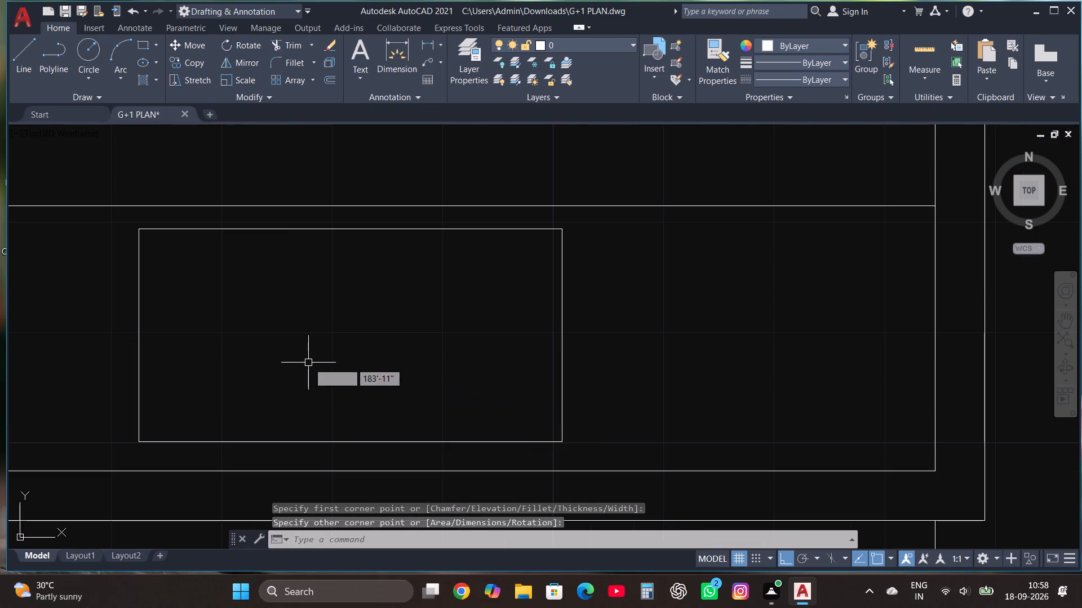
click(136, 329)
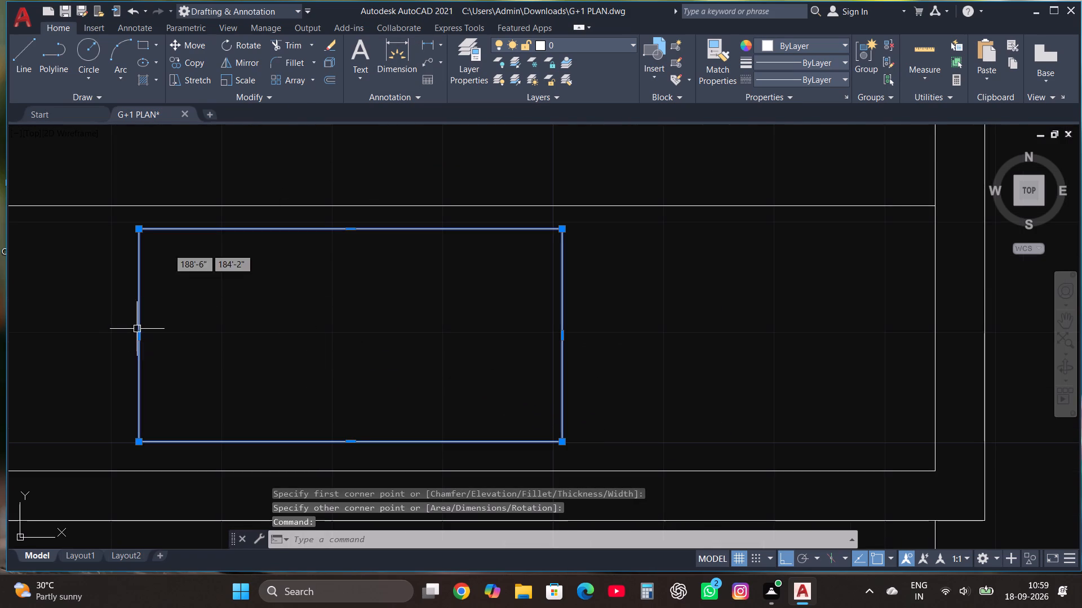
click(327, 82)
click(248, 224)
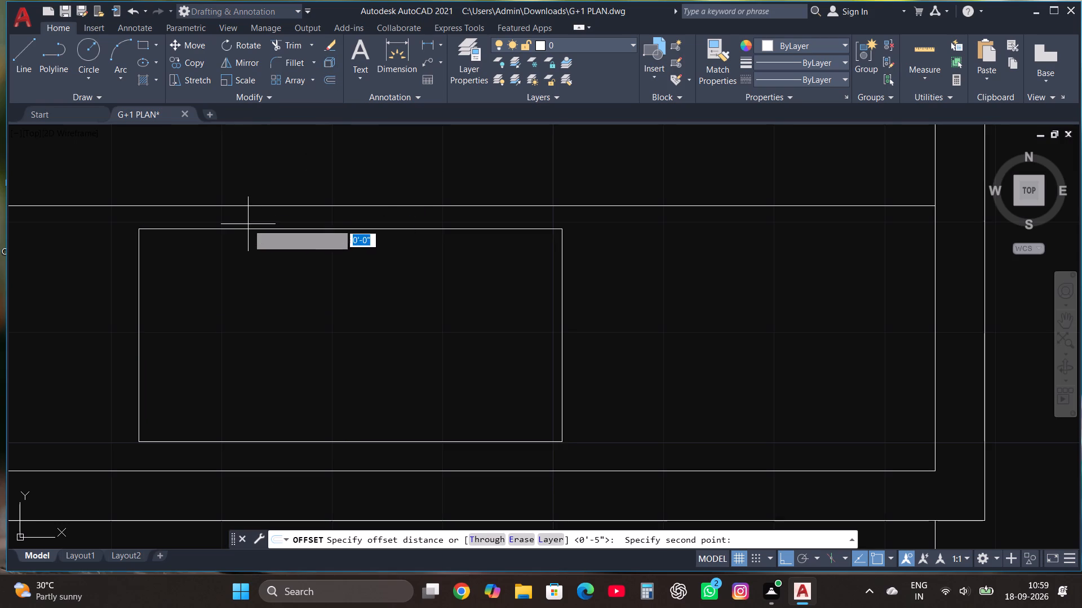
click(251, 253)
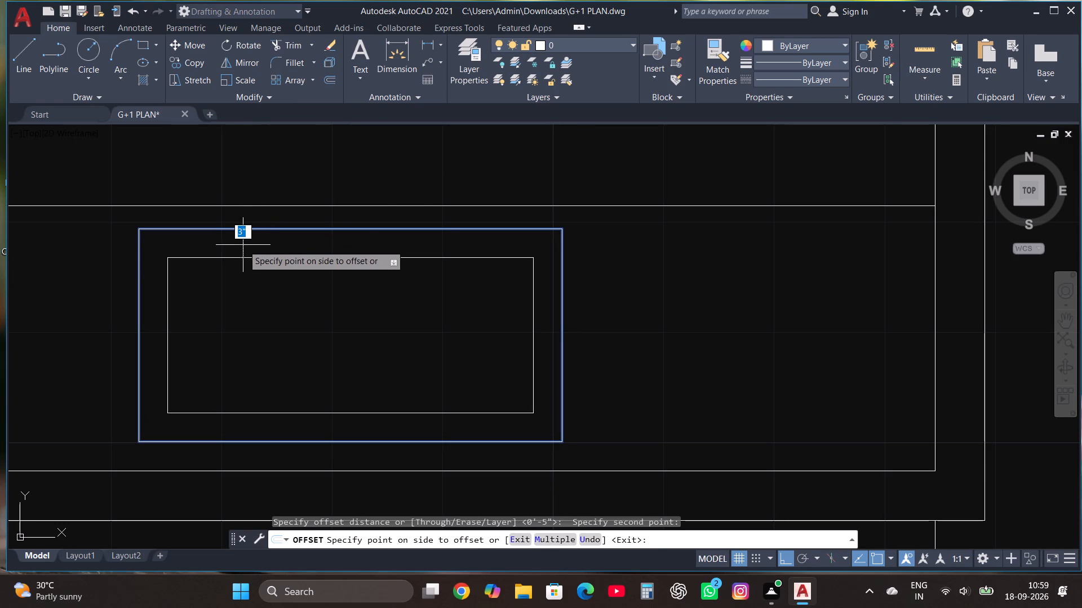
text(2")
key(Return)
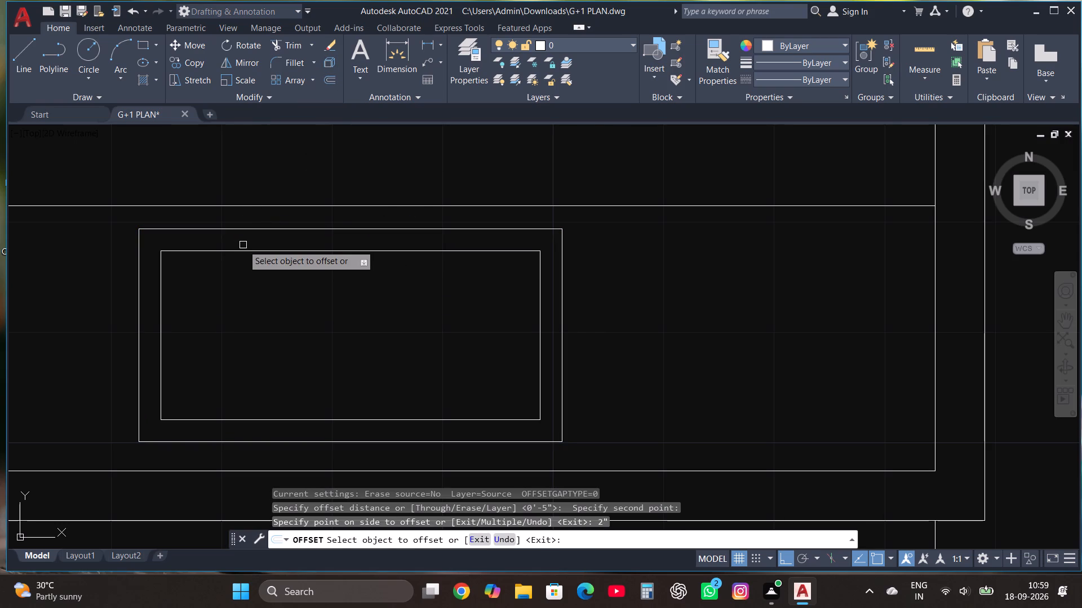
Offset the inner rectangle outward by 1" to add a line between the two rectangles.
scroll(367, 310, down, 3)
scroll(339, 315, up, 3)
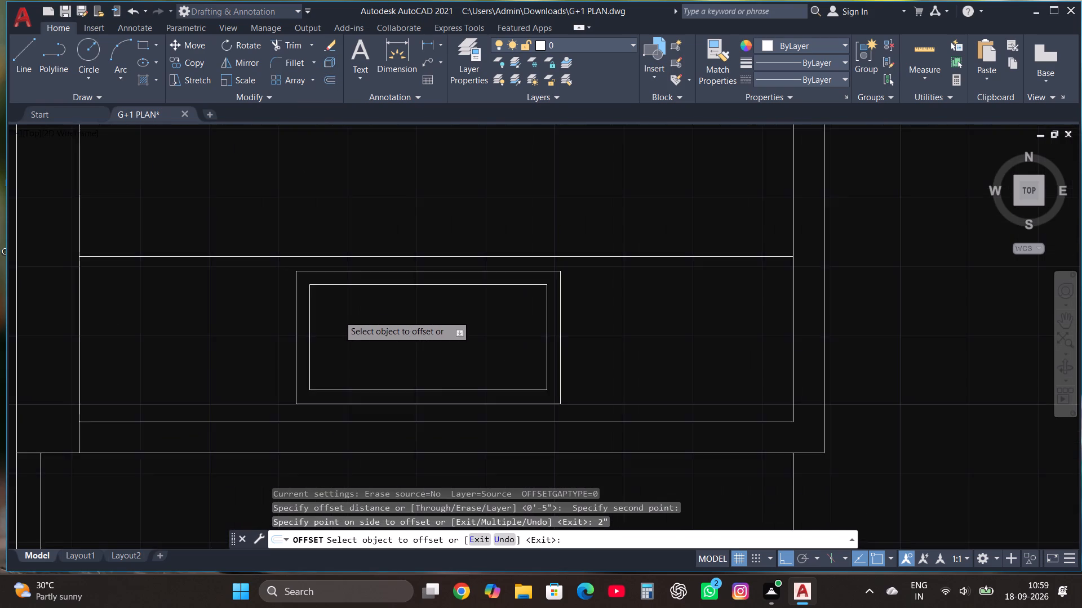
click(339, 266)
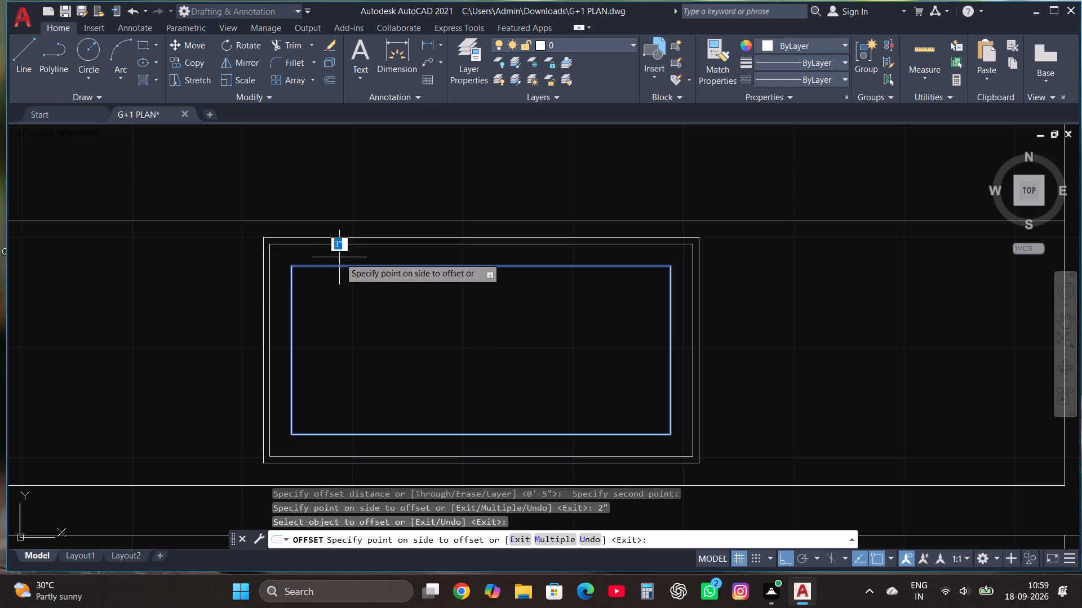
text(1")
key(Return)
key(Escape)
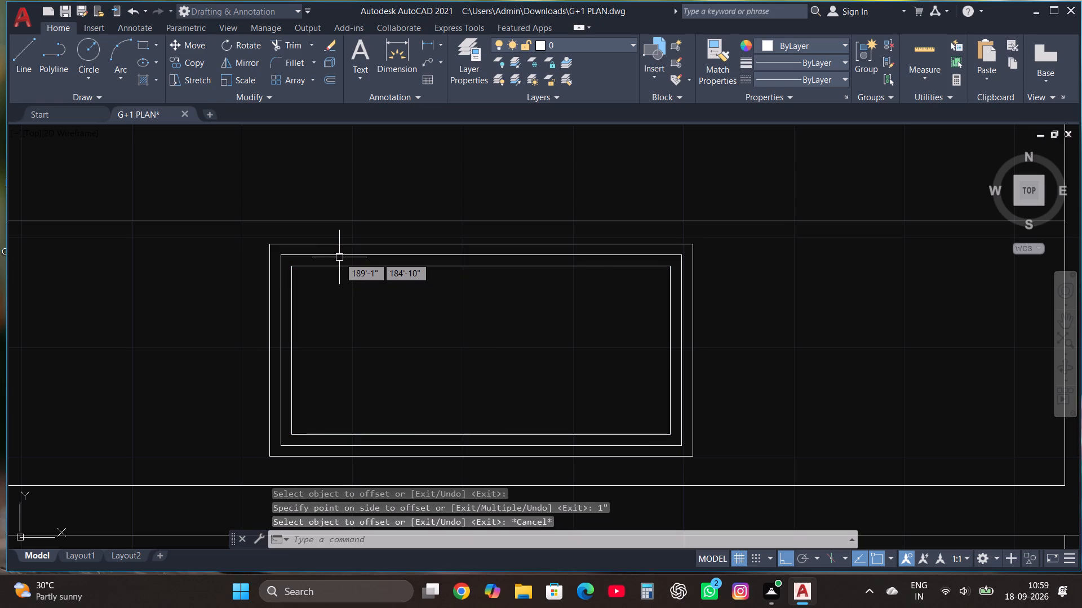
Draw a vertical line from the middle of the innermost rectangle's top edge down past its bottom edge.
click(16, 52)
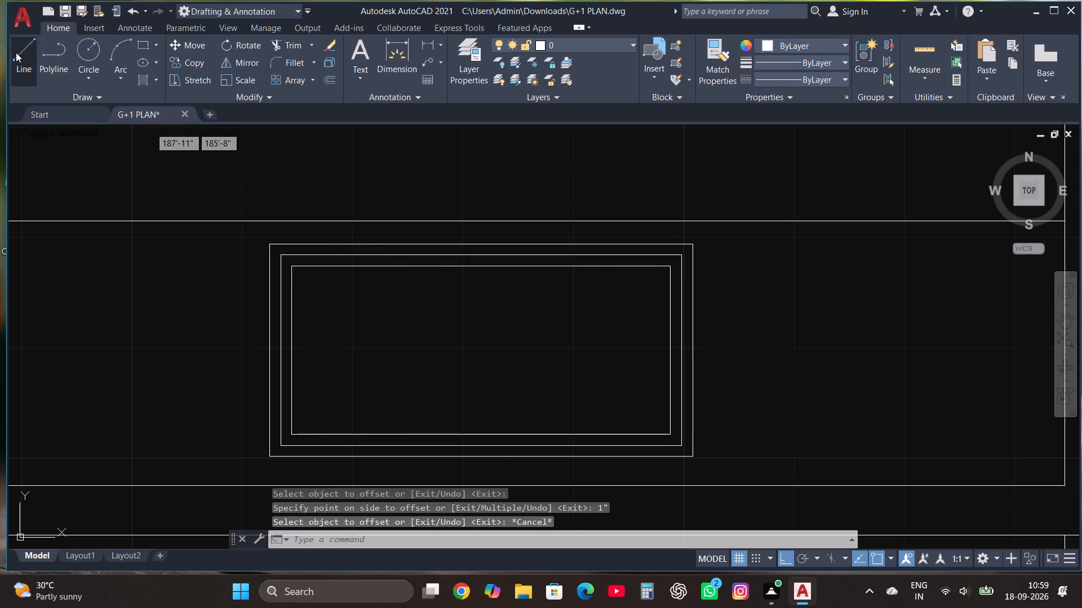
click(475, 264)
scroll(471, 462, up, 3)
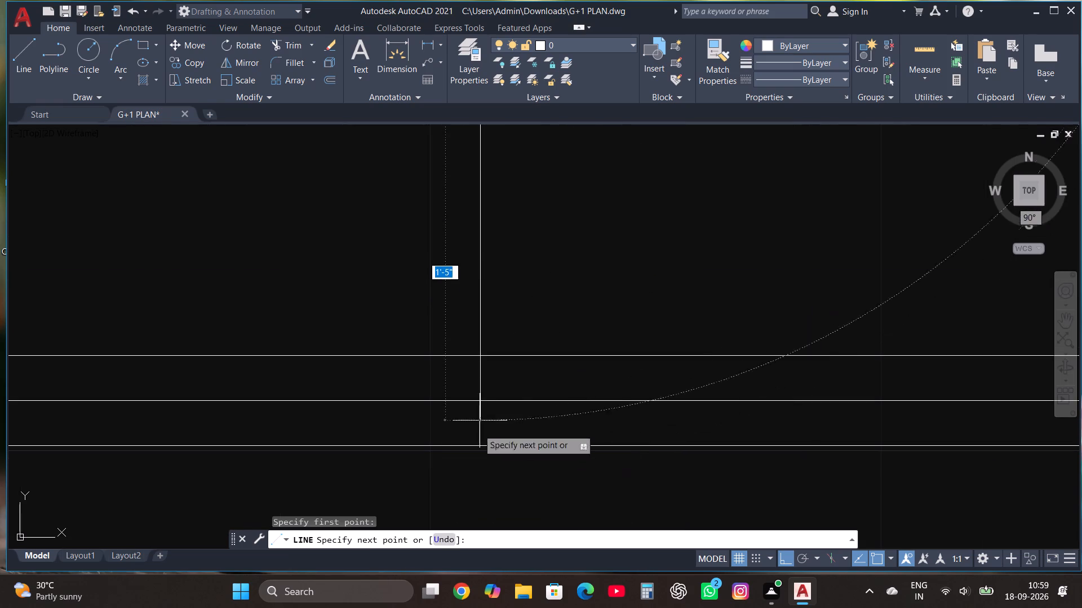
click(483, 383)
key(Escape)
Draw a parallel vertical line just right of the middle line, from the innermost rectangle's bottom edge upward, and trim its overhang at the top edge.
click(23, 51)
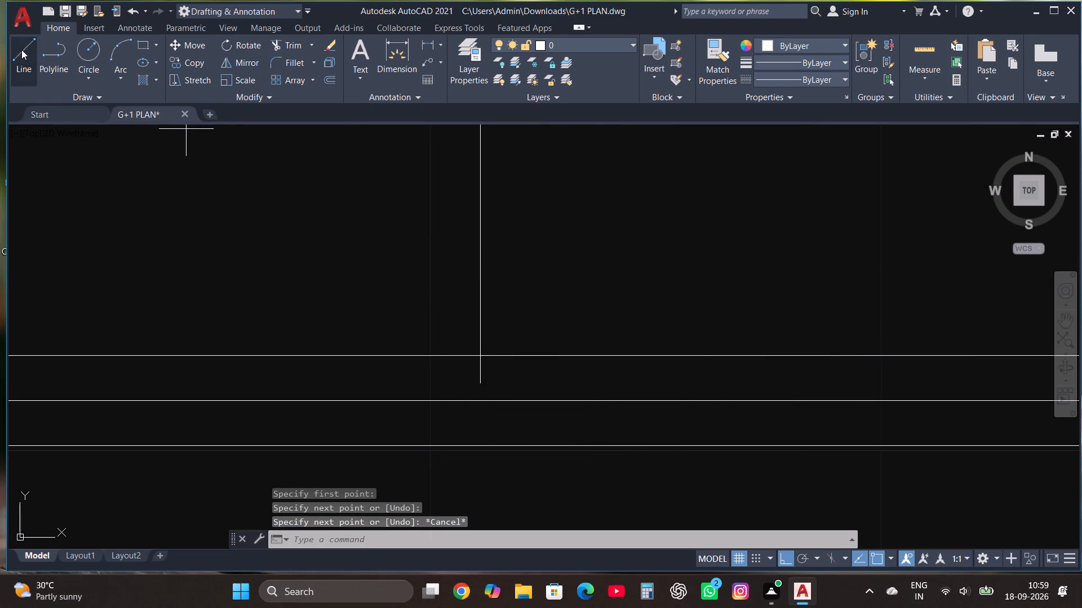
scroll(531, 433, down, 2)
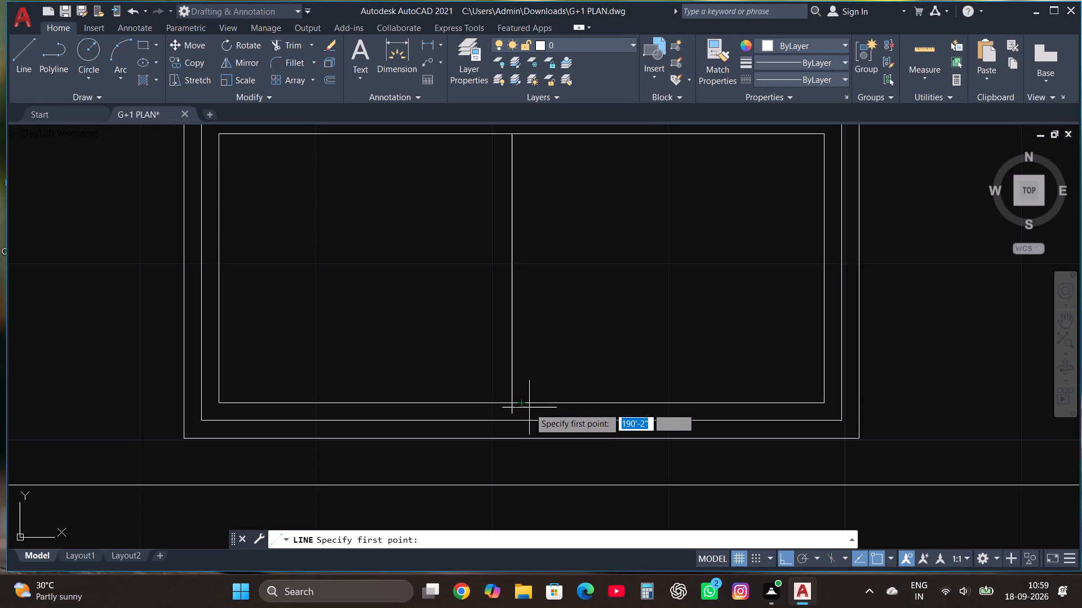
click(531, 401)
scroll(524, 256, down, 1)
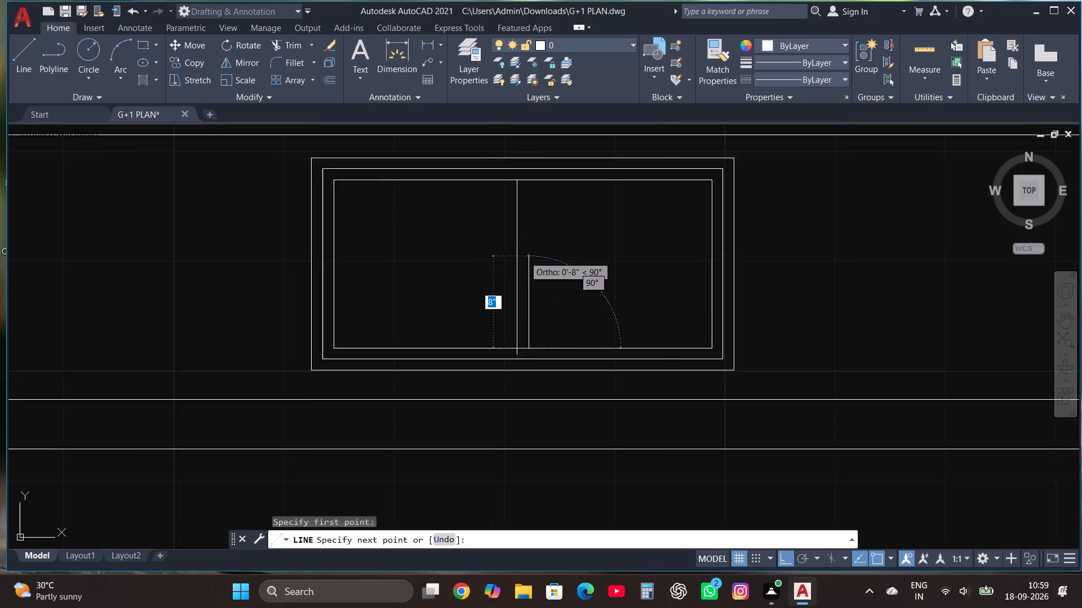
scroll(524, 256, down, 1)
scroll(524, 204, up, 3)
click(524, 204)
key(Escape)
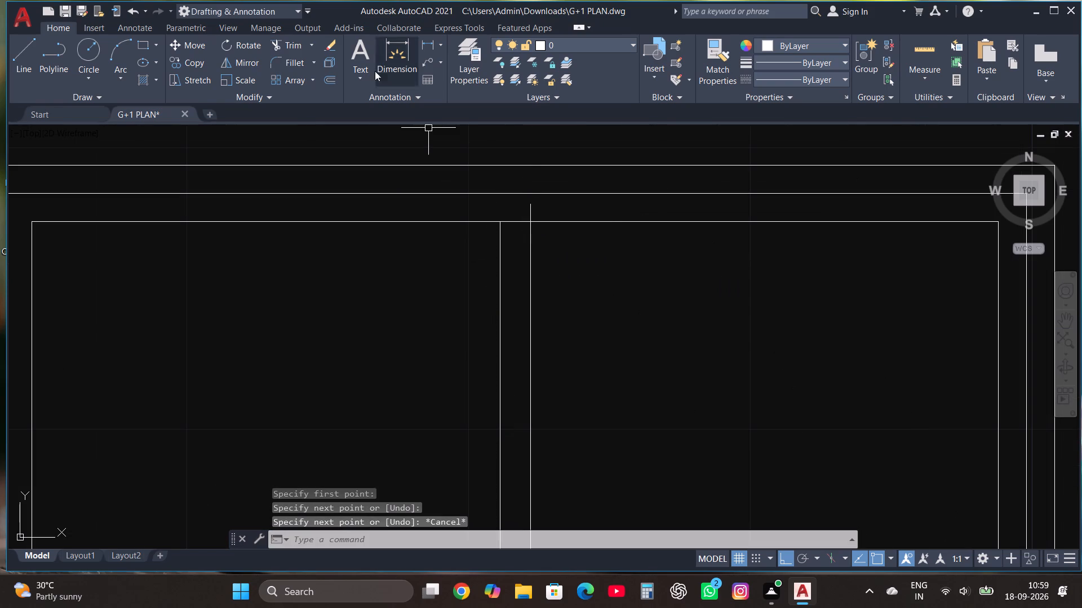
click(295, 46)
click(529, 206)
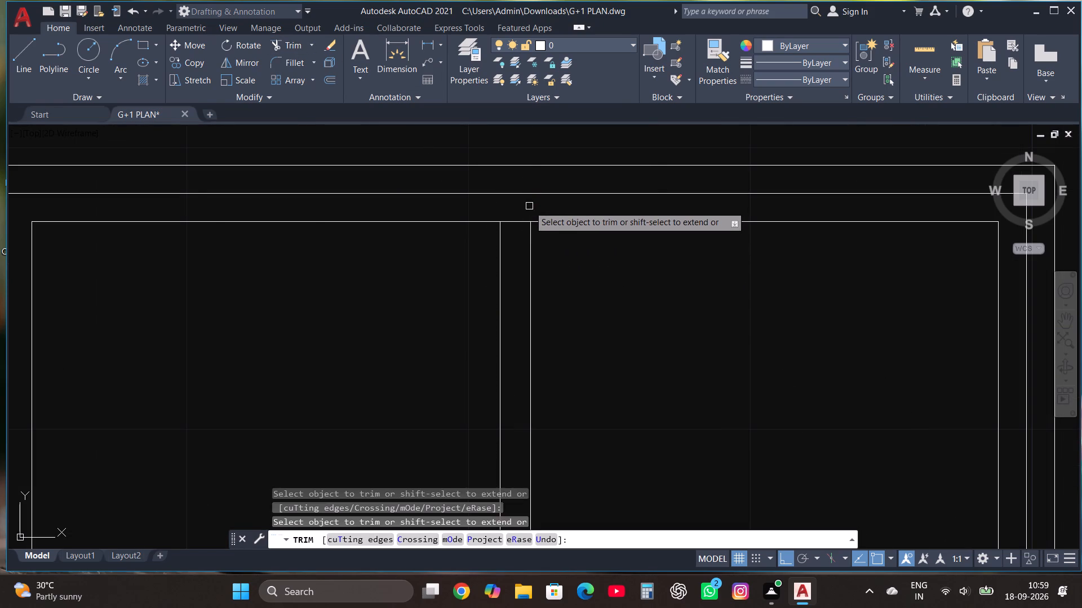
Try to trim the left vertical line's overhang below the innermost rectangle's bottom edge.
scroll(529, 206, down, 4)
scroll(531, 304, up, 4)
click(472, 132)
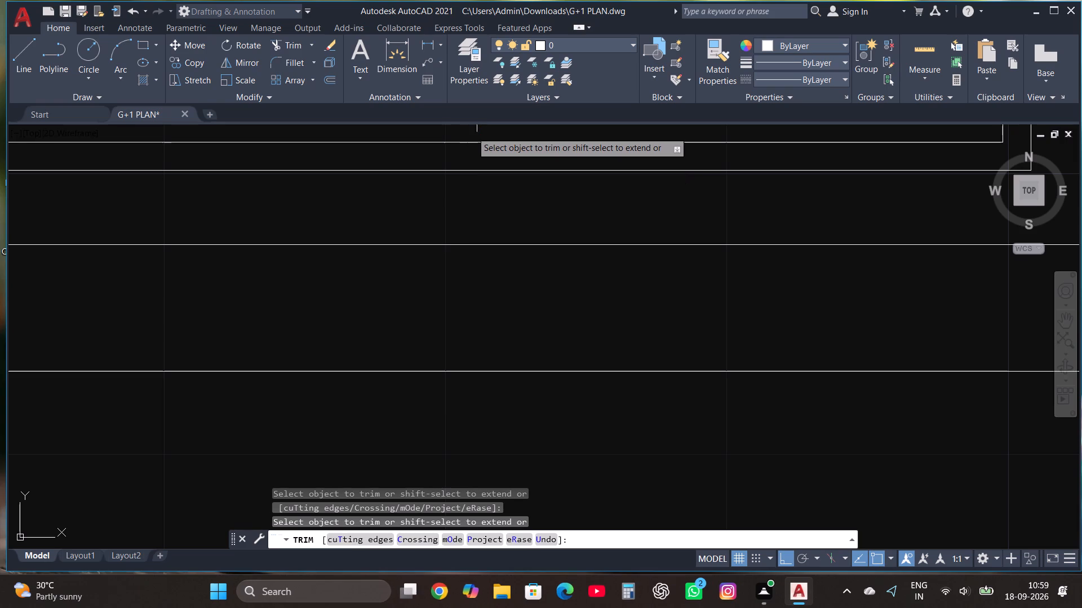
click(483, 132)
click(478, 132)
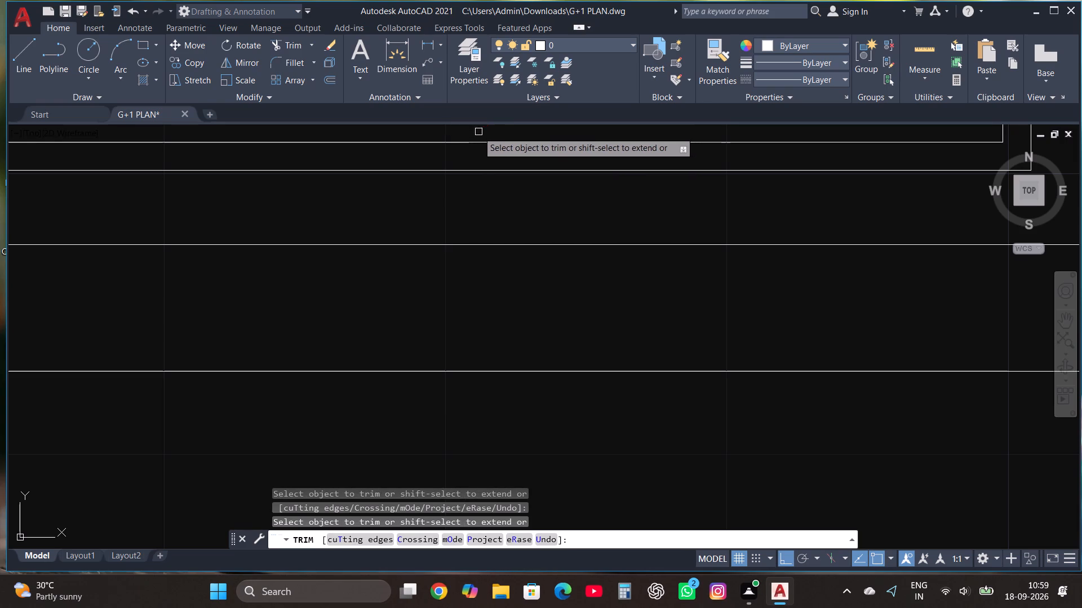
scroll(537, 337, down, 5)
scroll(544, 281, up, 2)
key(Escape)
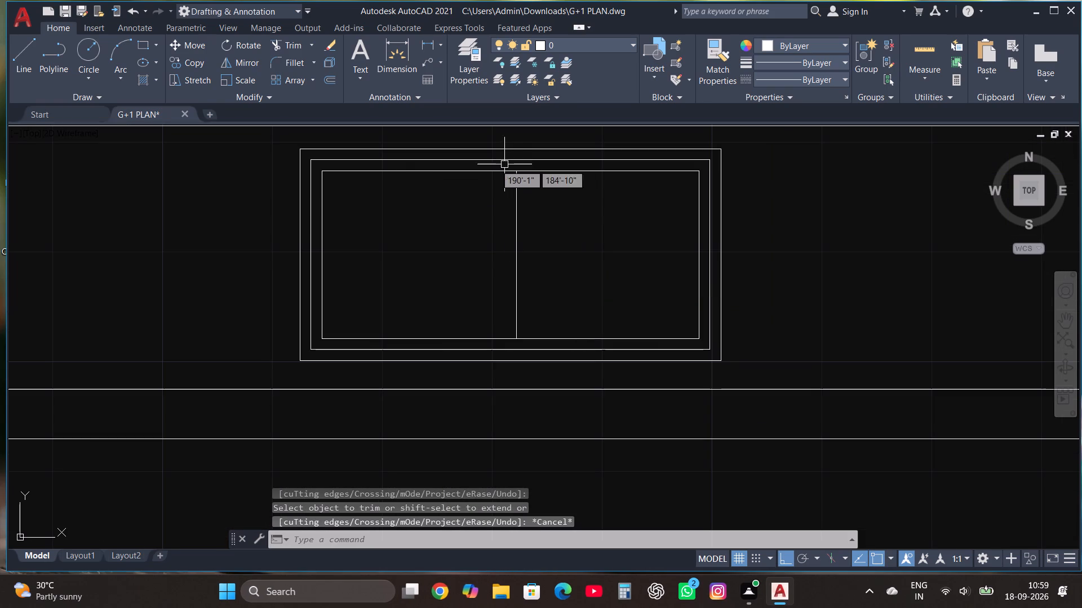
Draw a vertical line just left of the remaining divider, from the innermost rectangle's top edge downward, and trim its overhang at the bottom edge.
click(24, 47)
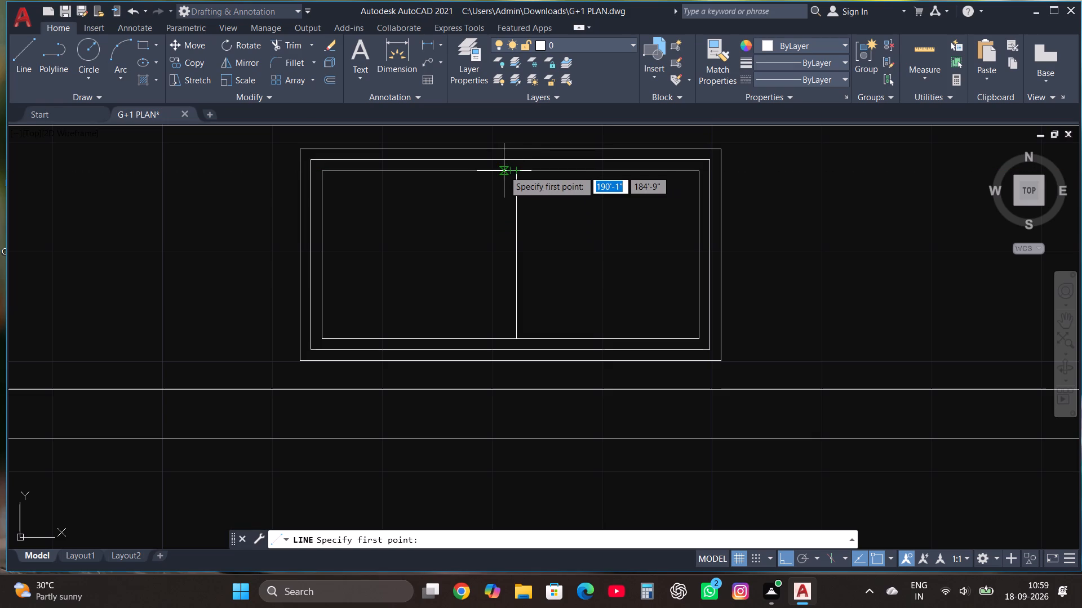
click(504, 171)
scroll(507, 350, up, 2)
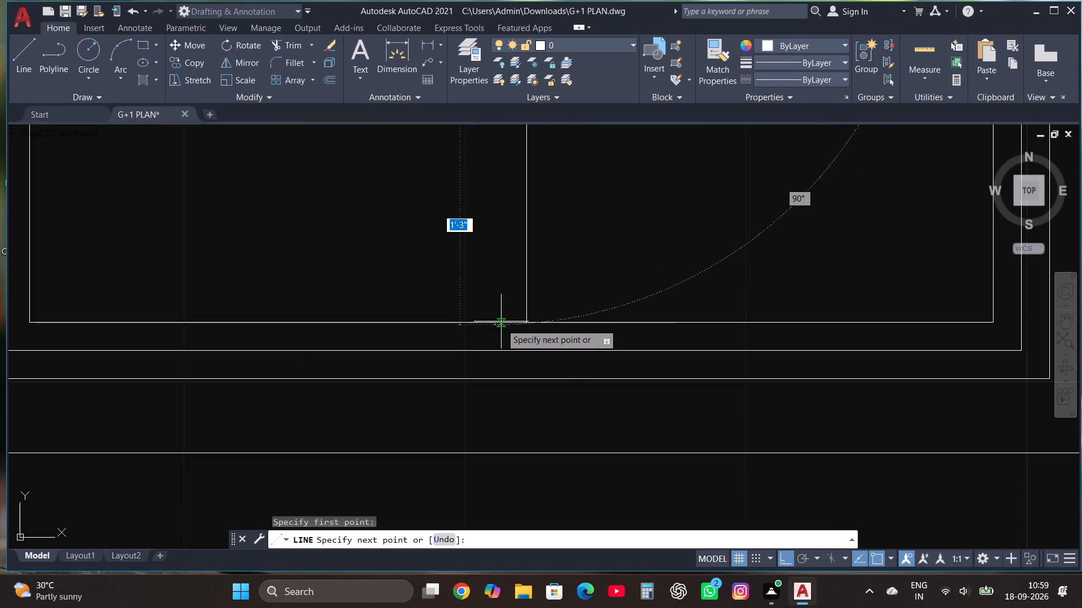
click(502, 338)
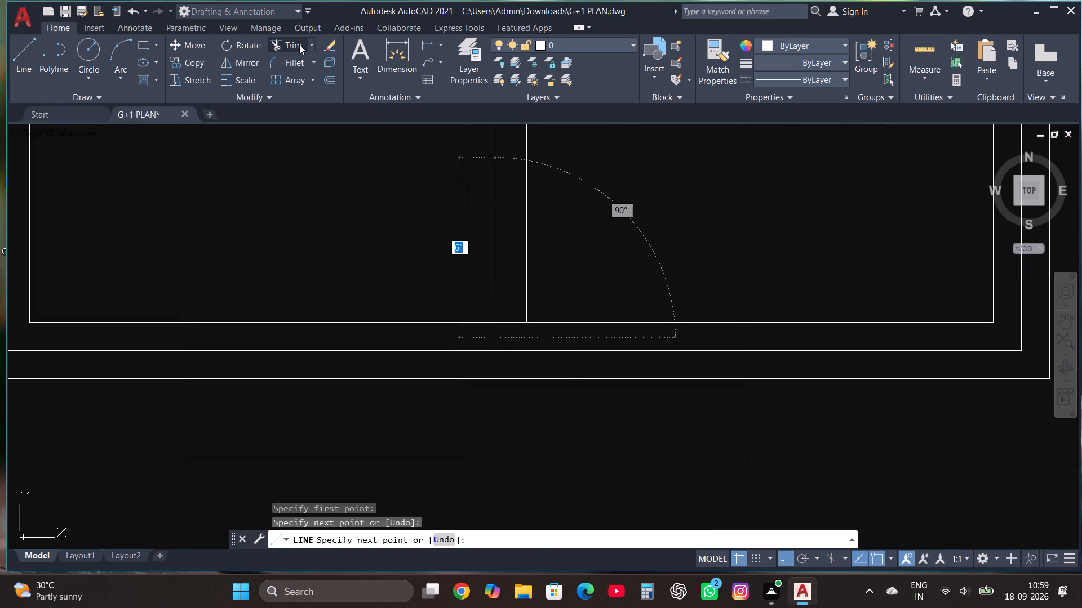
click(299, 44)
click(498, 332)
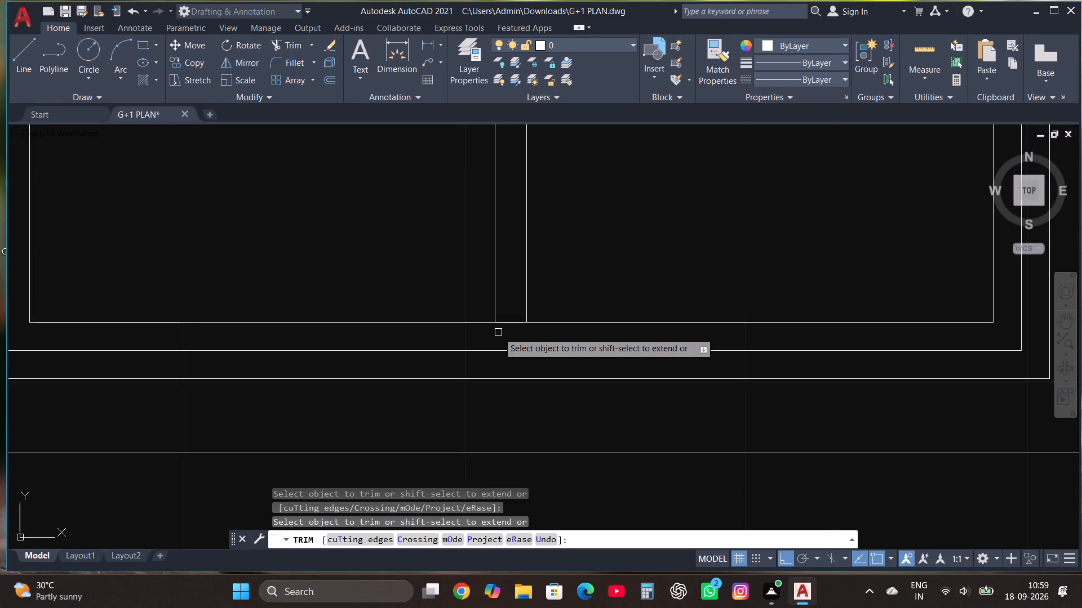
scroll(498, 332, down, 5)
key(Escape)
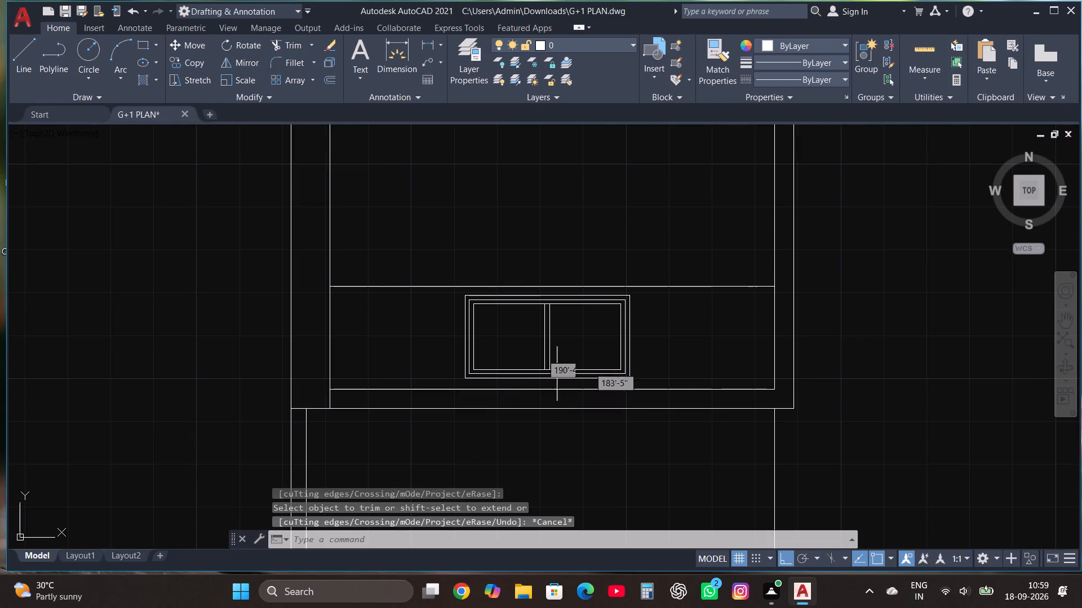
Draw a small circle near the centre of the left compartment of the innermost rectangle.
scroll(509, 317, up, 1)
click(95, 42)
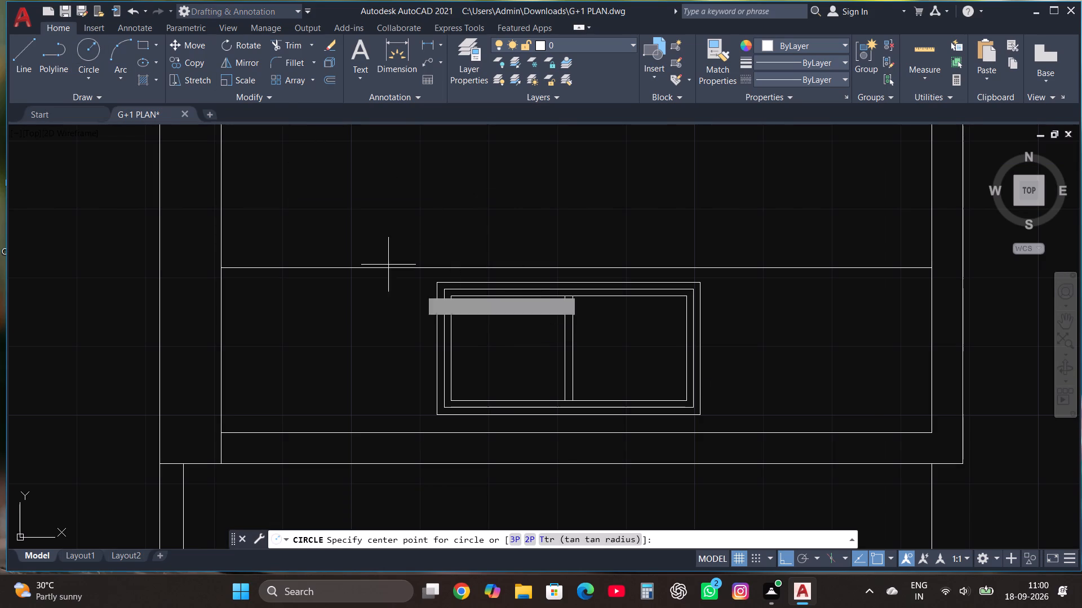
scroll(505, 363, up, 2)
click(493, 323)
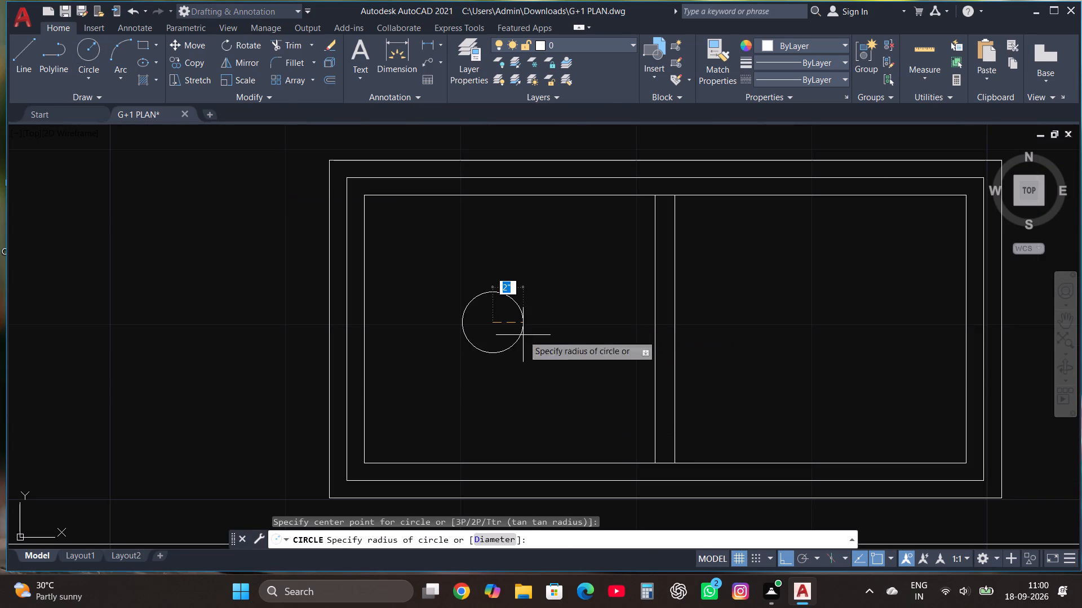
click(516, 334)
scroll(516, 334, down, 2)
scroll(586, 337, up, 2)
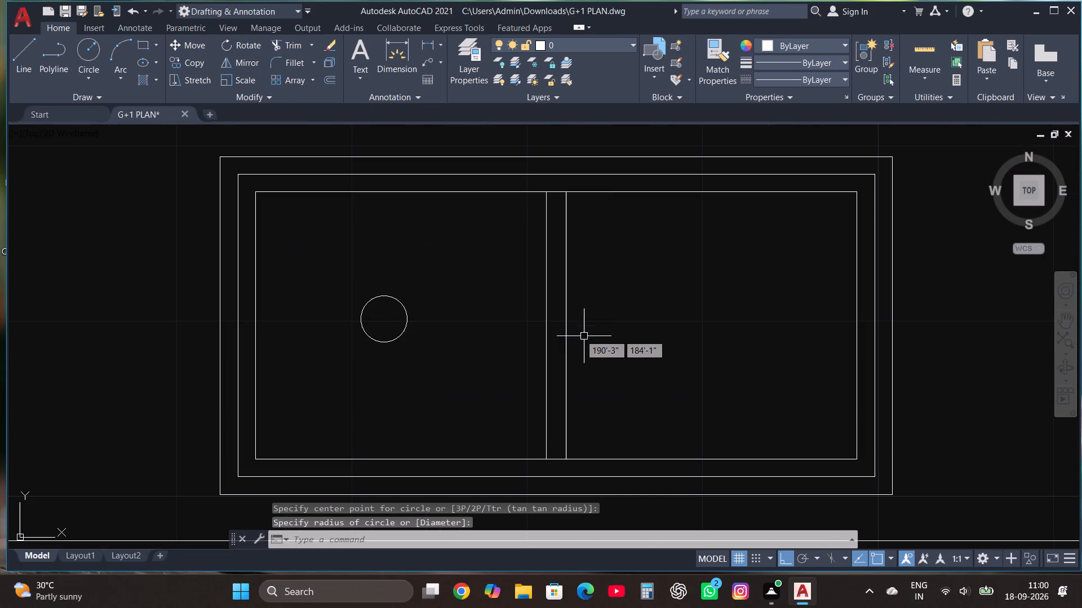
Move the small circle slightly to the right within the left compartment.
click(405, 310)
click(199, 41)
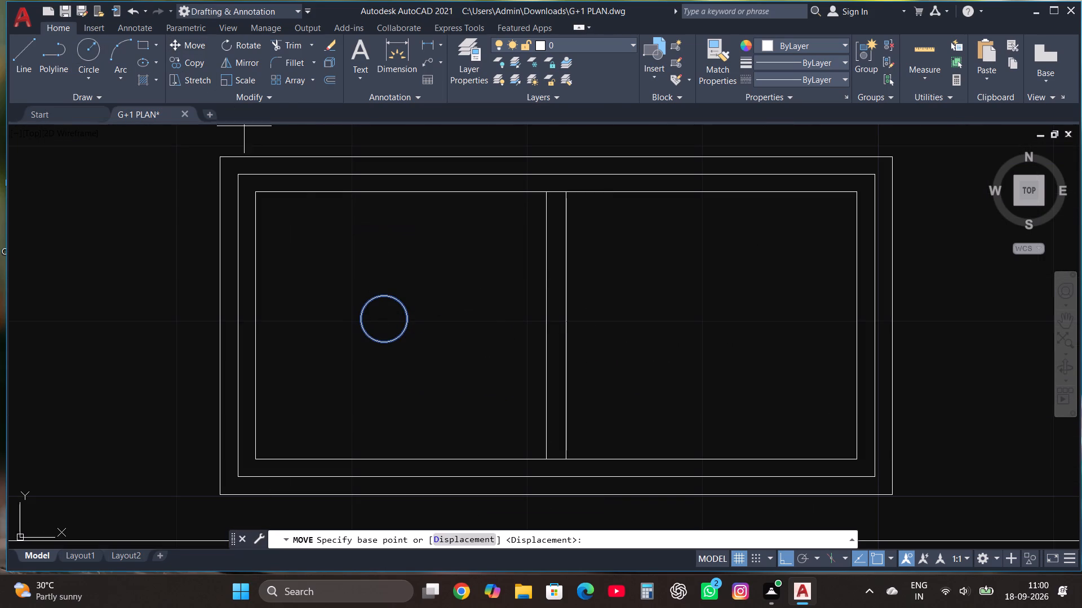
click(384, 316)
click(399, 318)
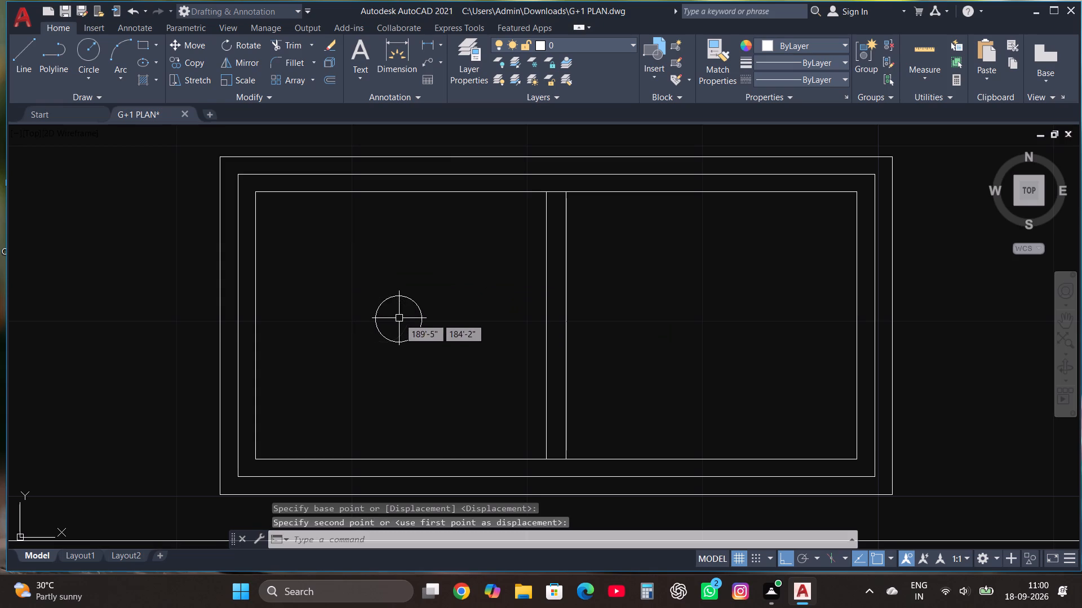
Copy the small circle about 1'-6" horizontally to the right, into the centre of the right compartment.
scroll(447, 398, down, 2)
click(434, 372)
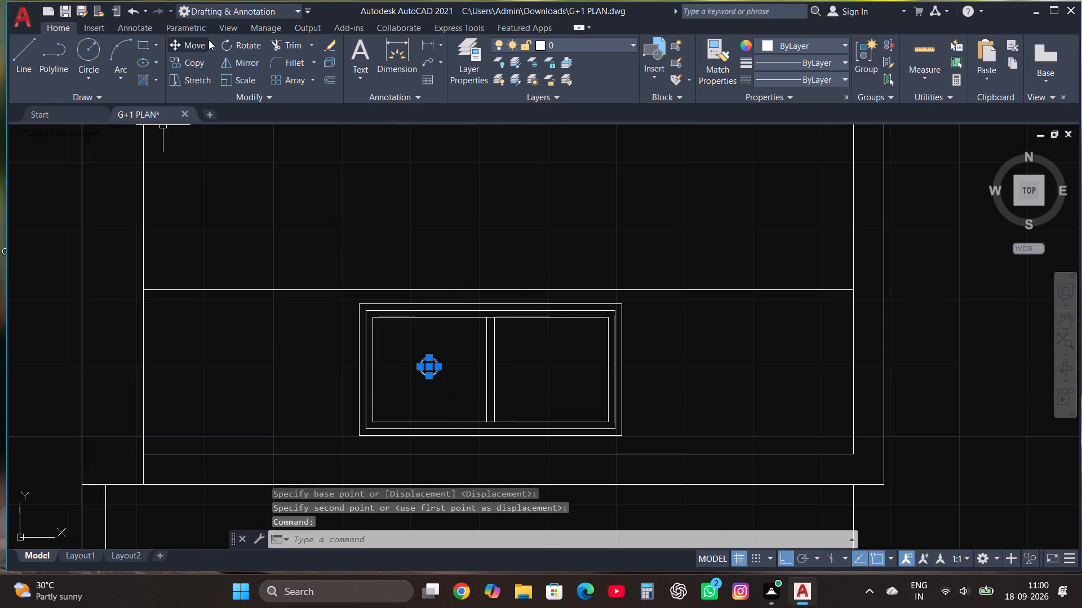
click(170, 60)
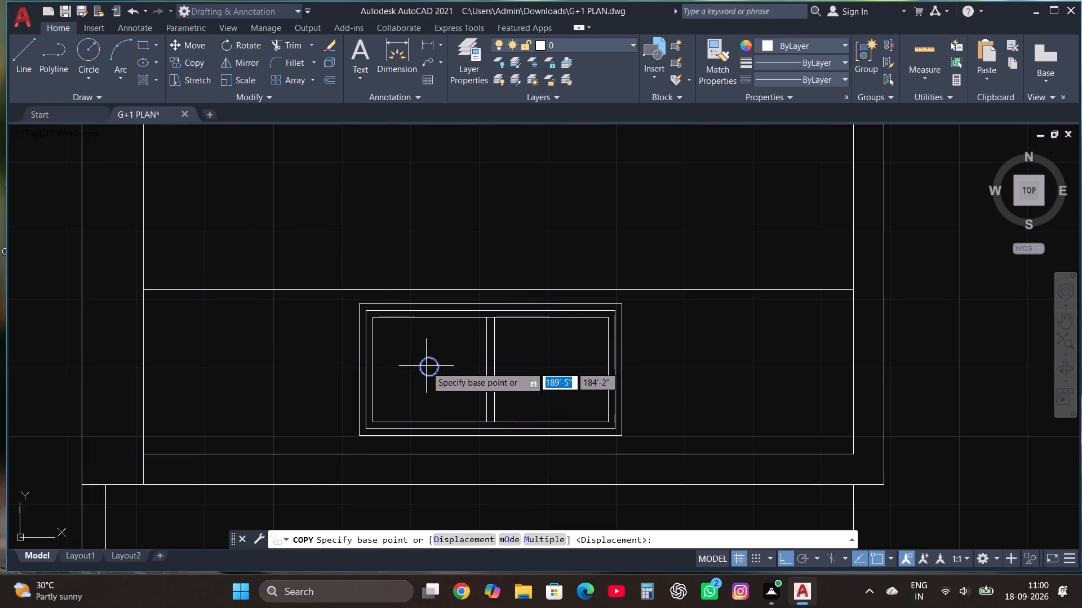
click(426, 366)
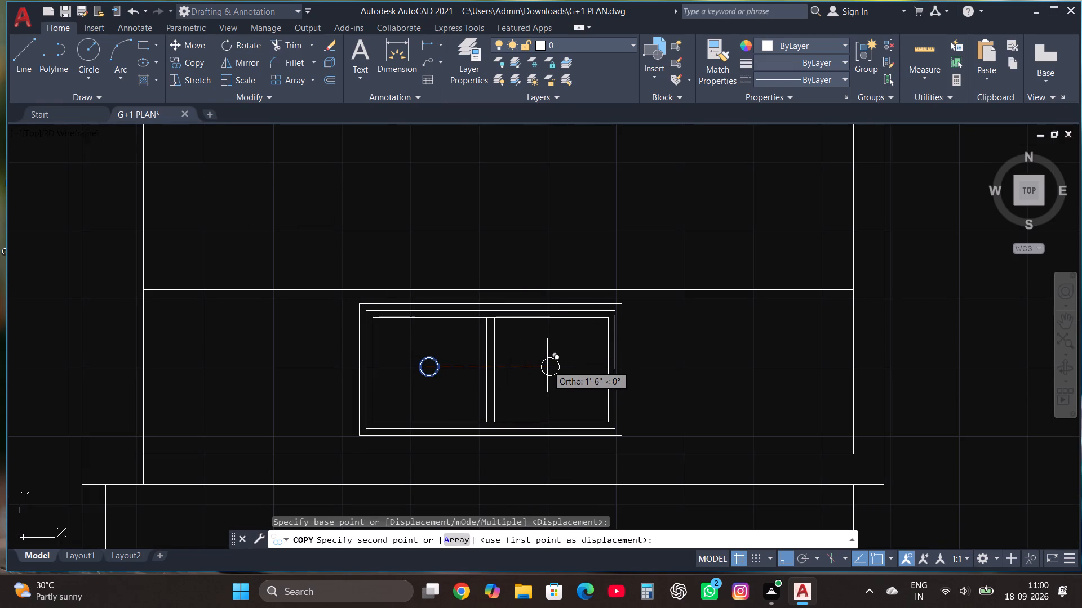
click(544, 365)
key(Escape)
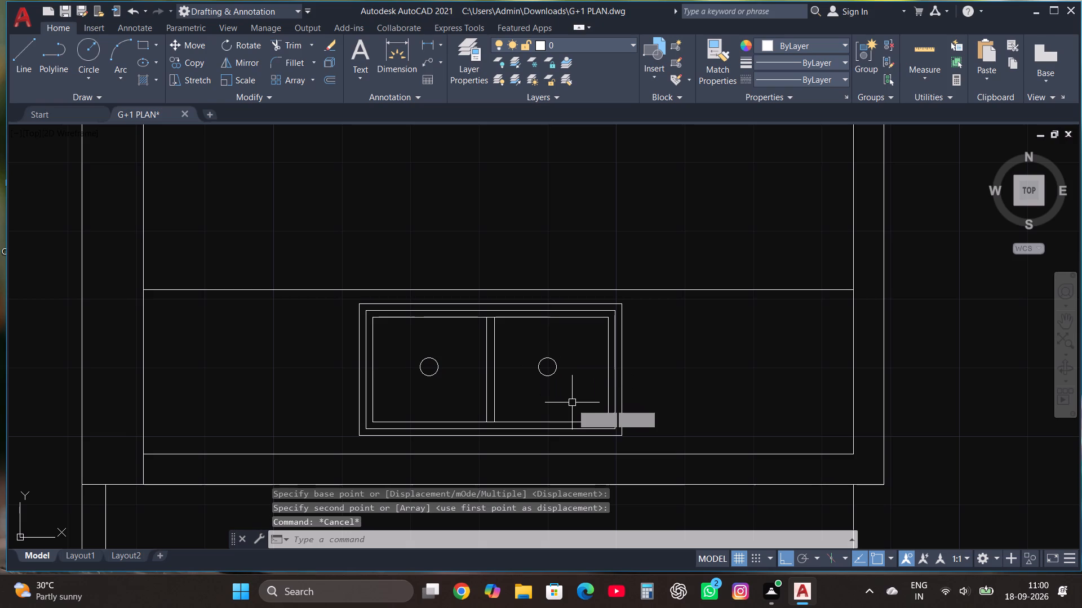
Draw a wide, low rectangle in the lower-right corner of the large room, slightly clear of the inner wall lines.
scroll(572, 404, down, 2)
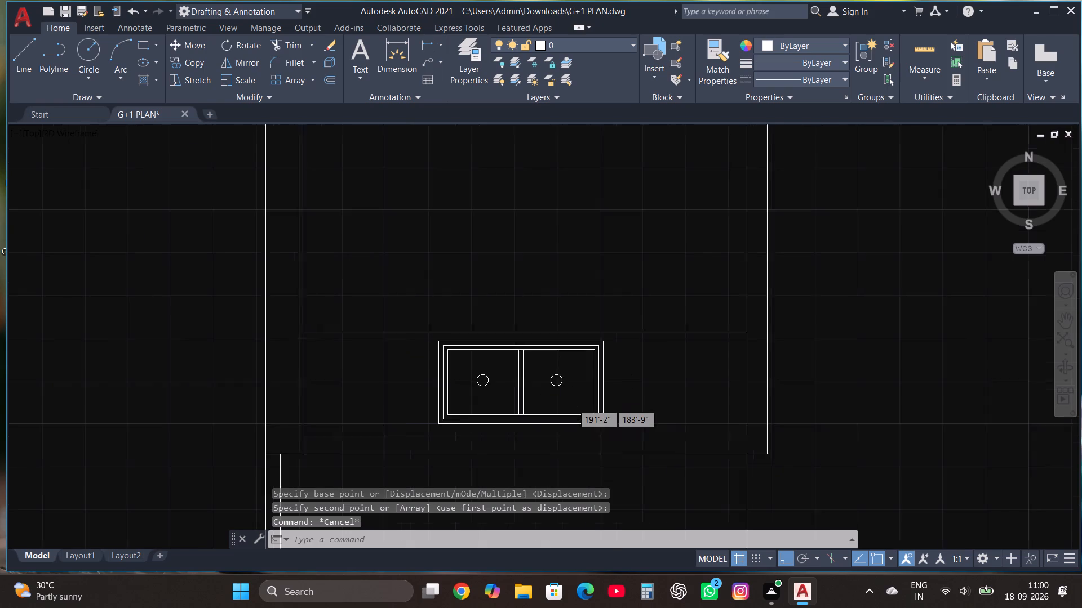
scroll(575, 365, down, 1)
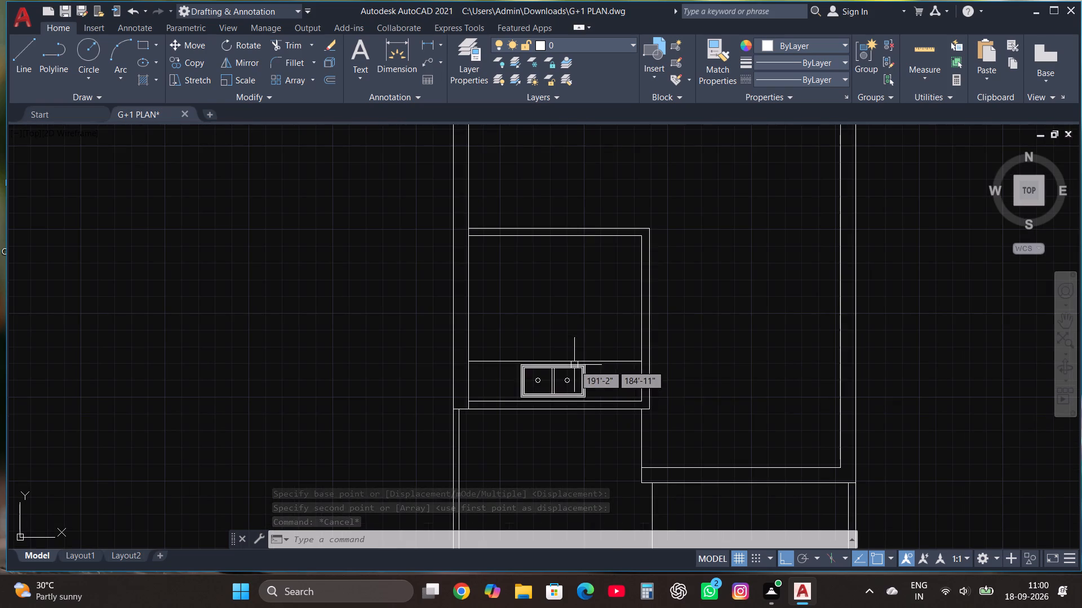
scroll(529, 336, down, 1)
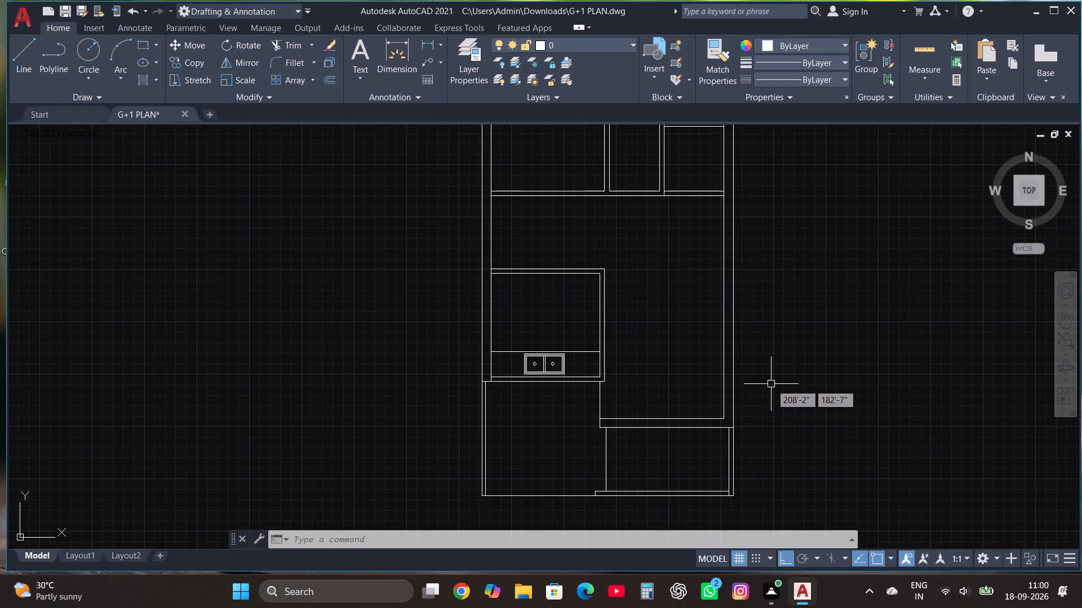
scroll(770, 381, up, 1)
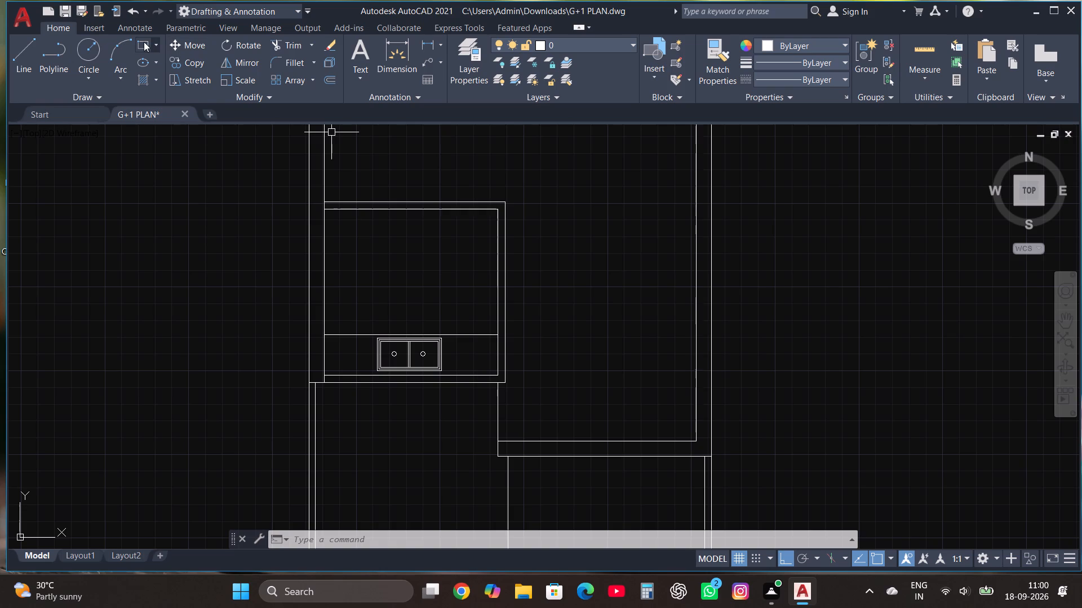
click(144, 42)
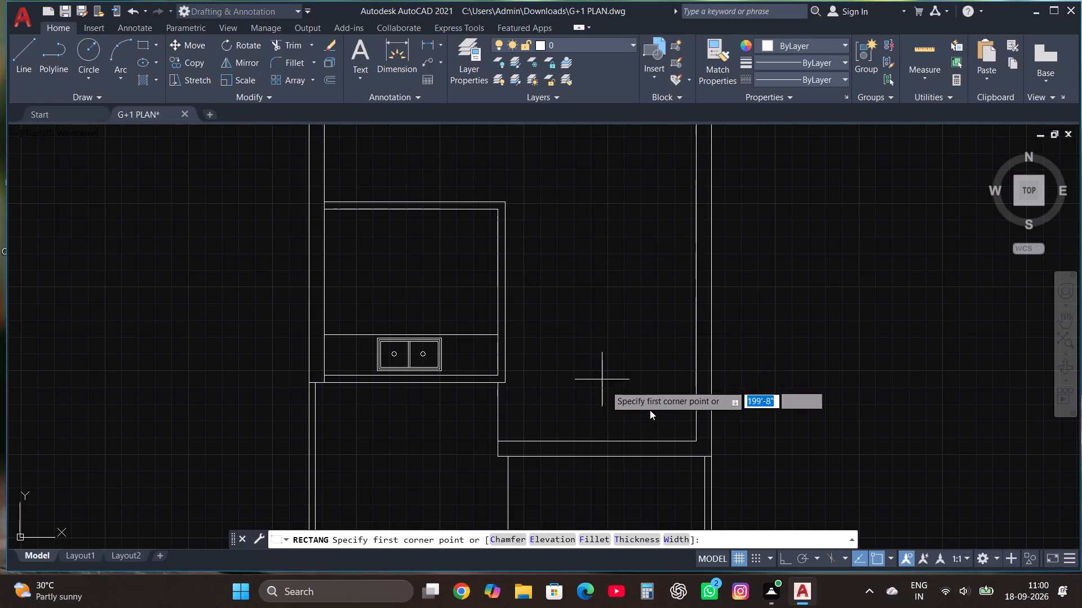
click(684, 428)
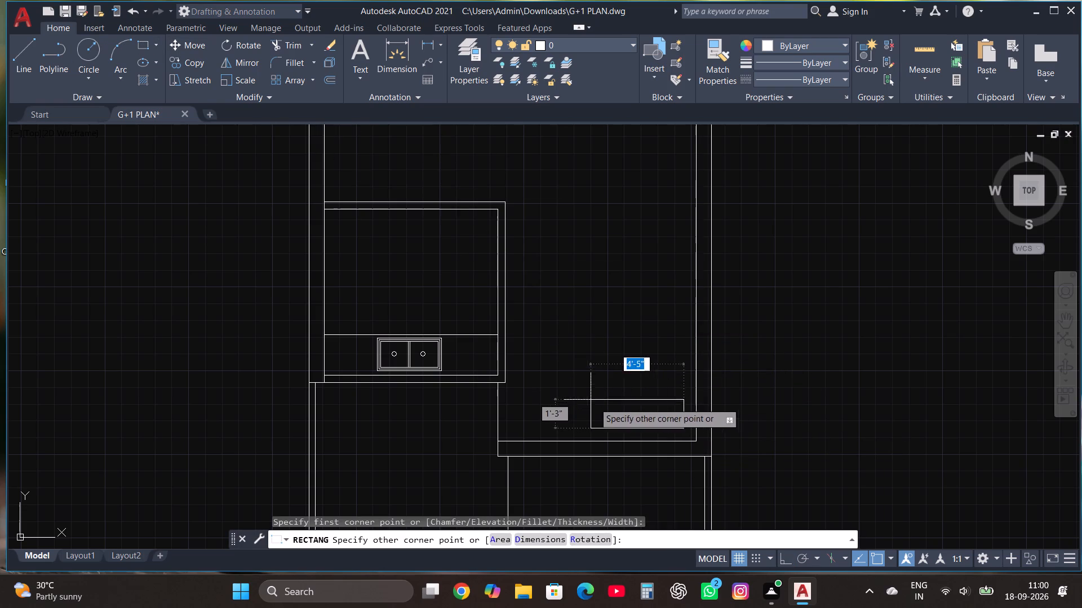
click(571, 384)
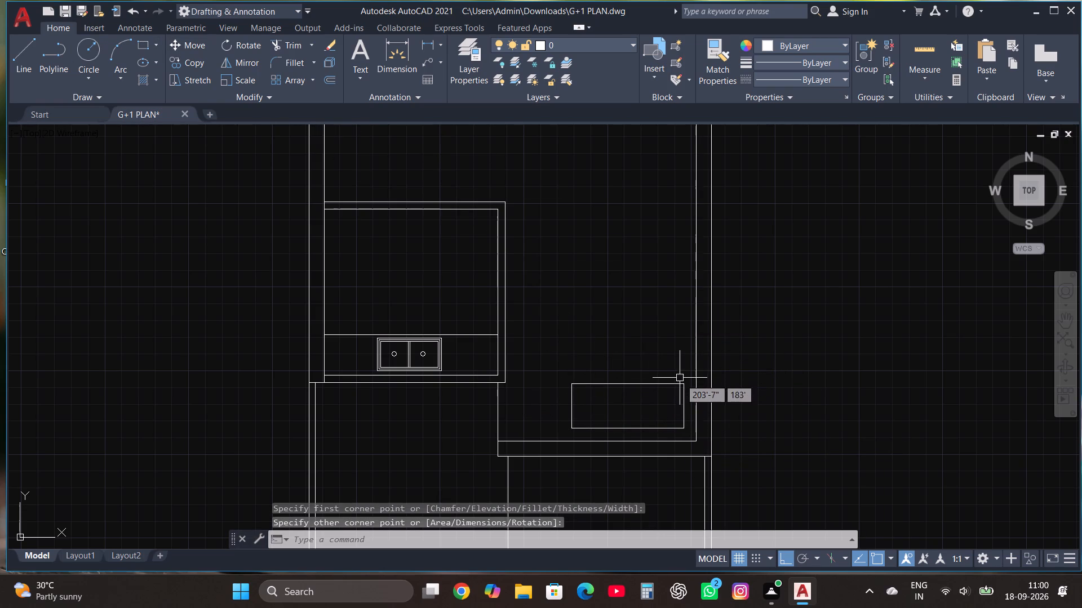
Draw a tall rectangle about 2'-5" wide and 7'-8" high, starting from the low rectangle's bottom-right corner.
click(143, 44)
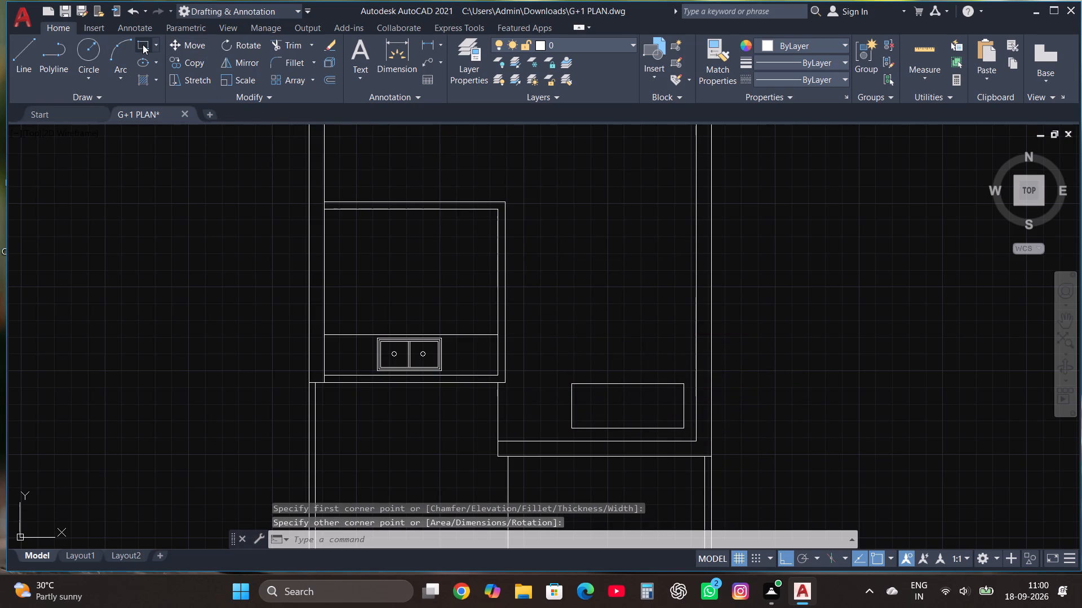
click(682, 427)
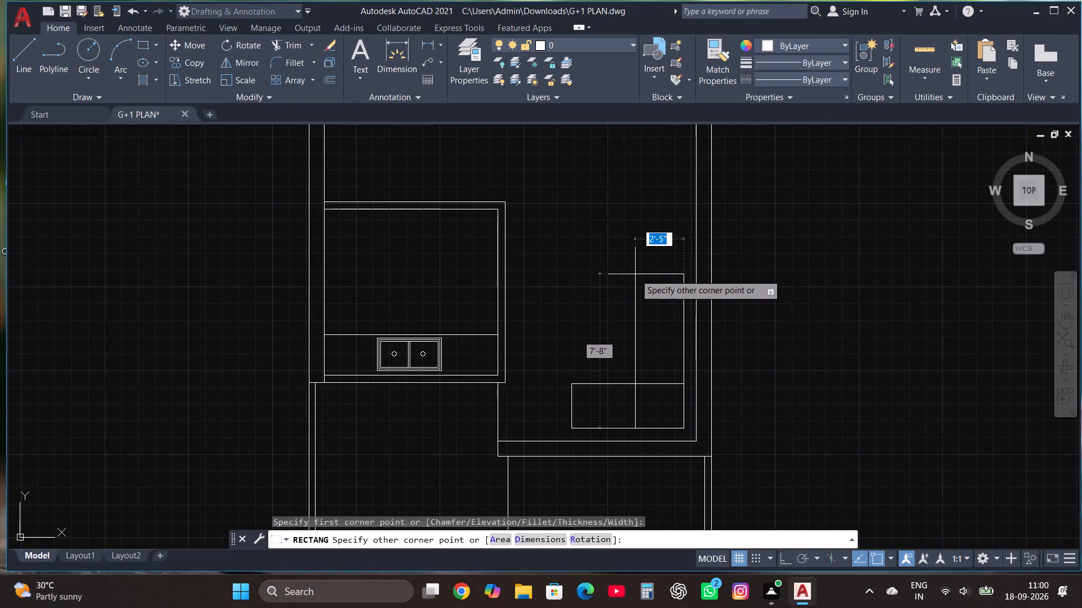
click(635, 274)
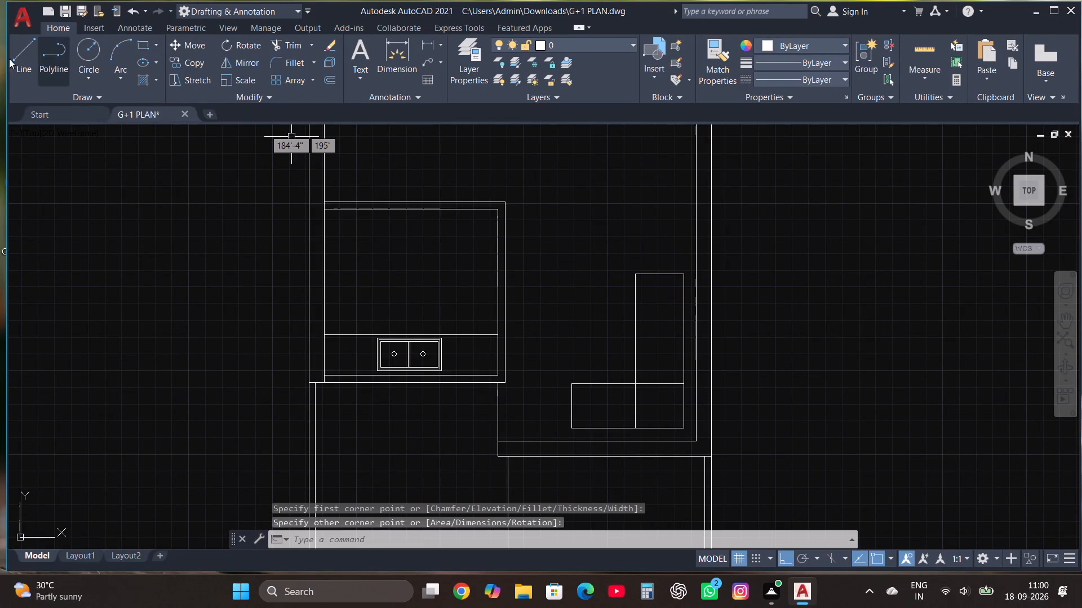
Draw a horizontal line across the tall rectangle above the low one, running slightly past its right edge.
click(23, 52)
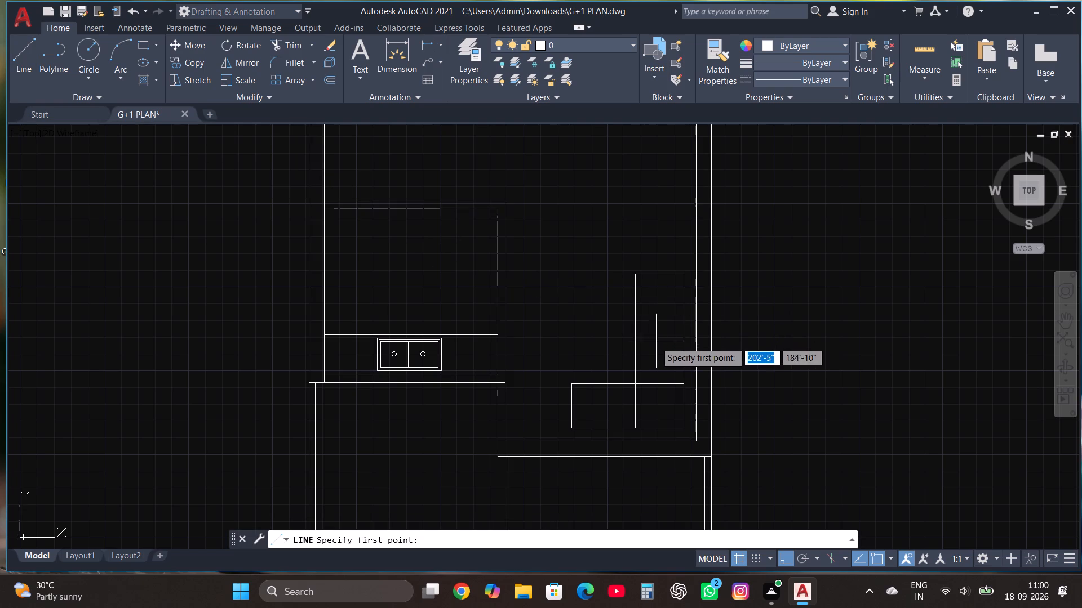
click(637, 333)
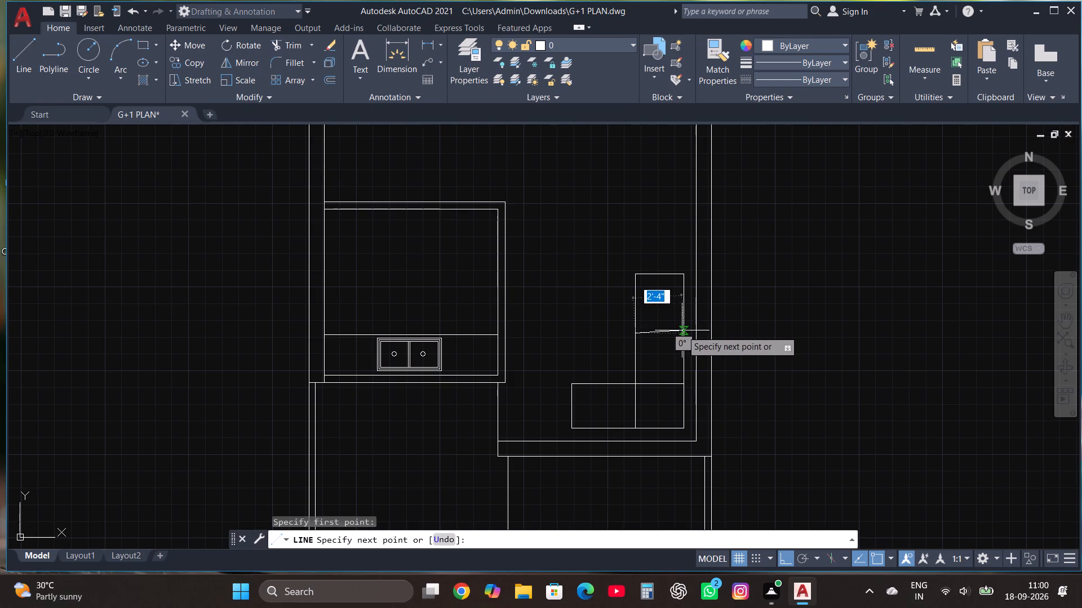
click(688, 333)
key(Escape)
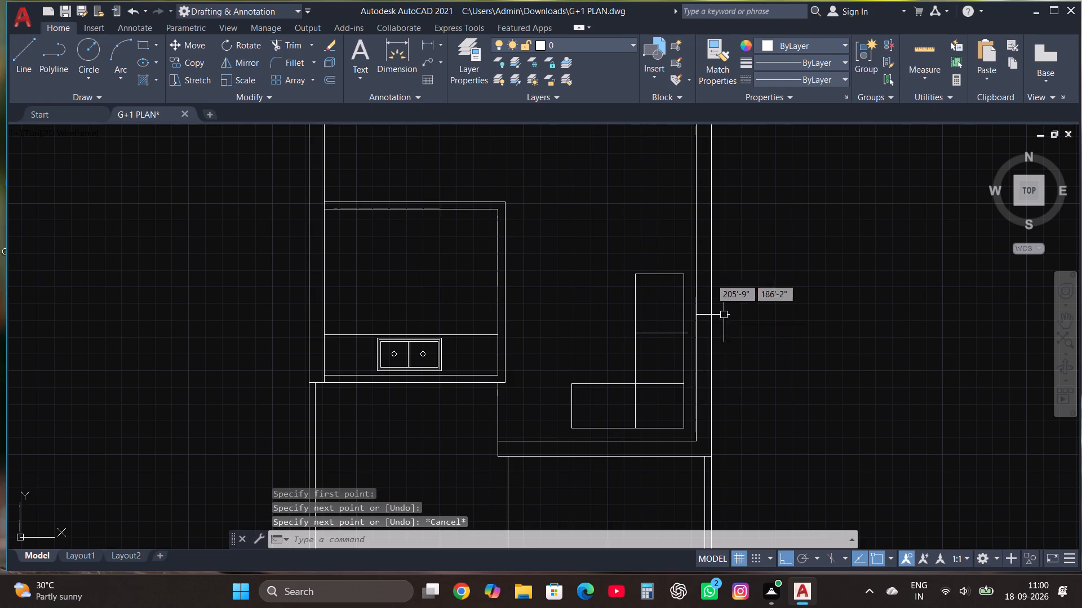
Shift the horizontal dividing line in the tall rectangle slightly upward.
scroll(704, 268, up, 1)
click(627, 280)
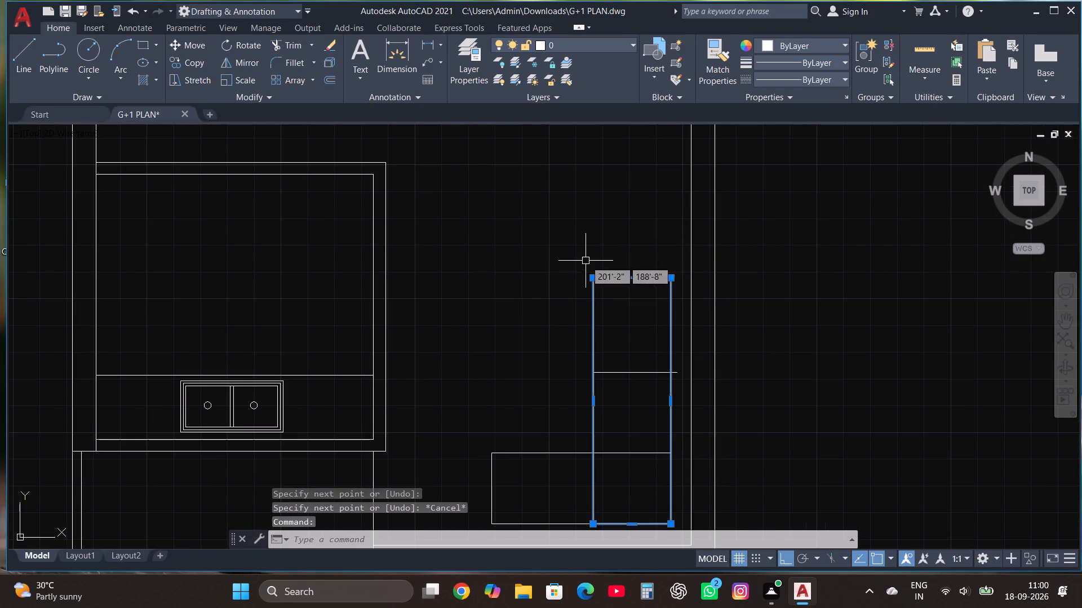
key(Escape)
scroll(503, 219, down, 1)
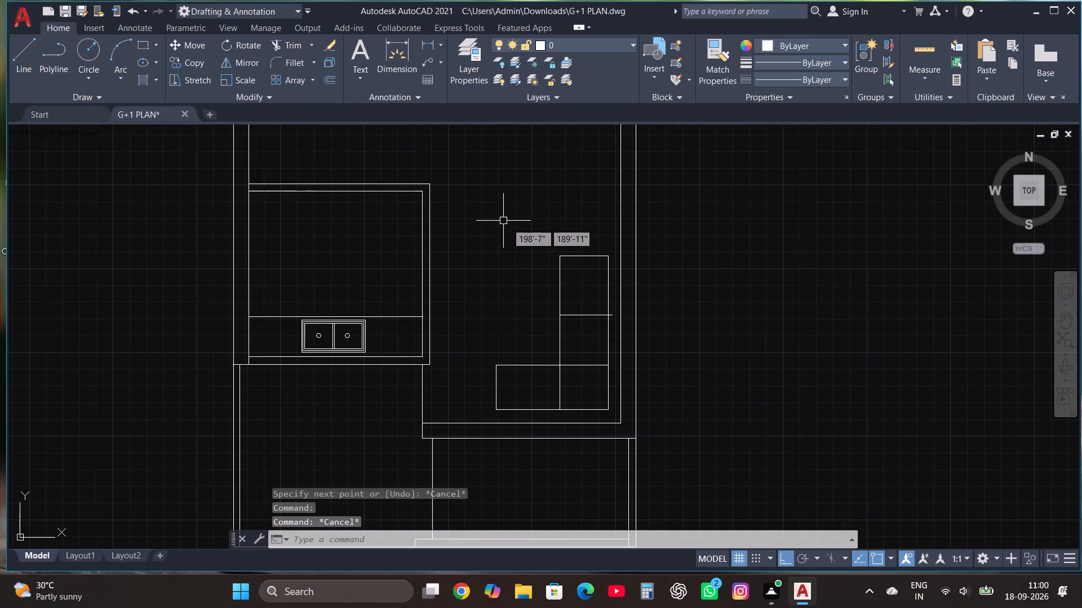
click(586, 316)
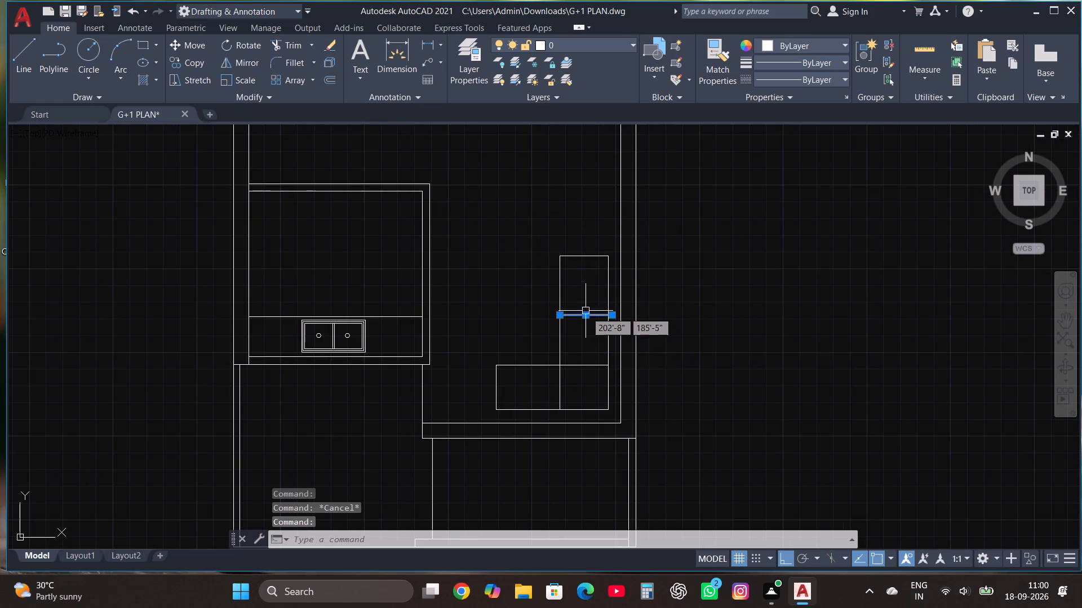
click(584, 315)
click(584, 310)
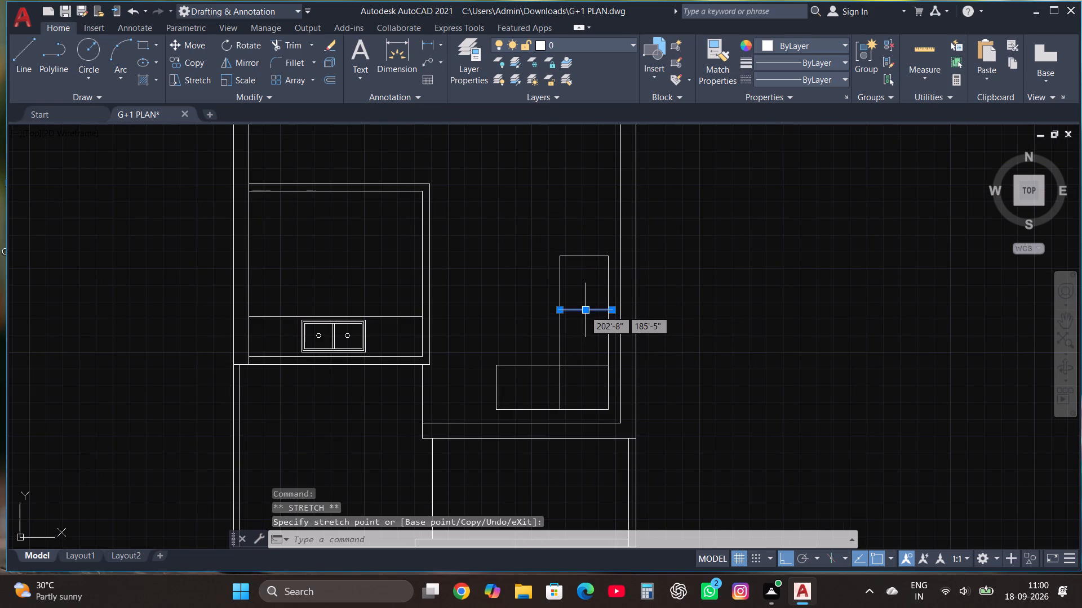
key(Escape)
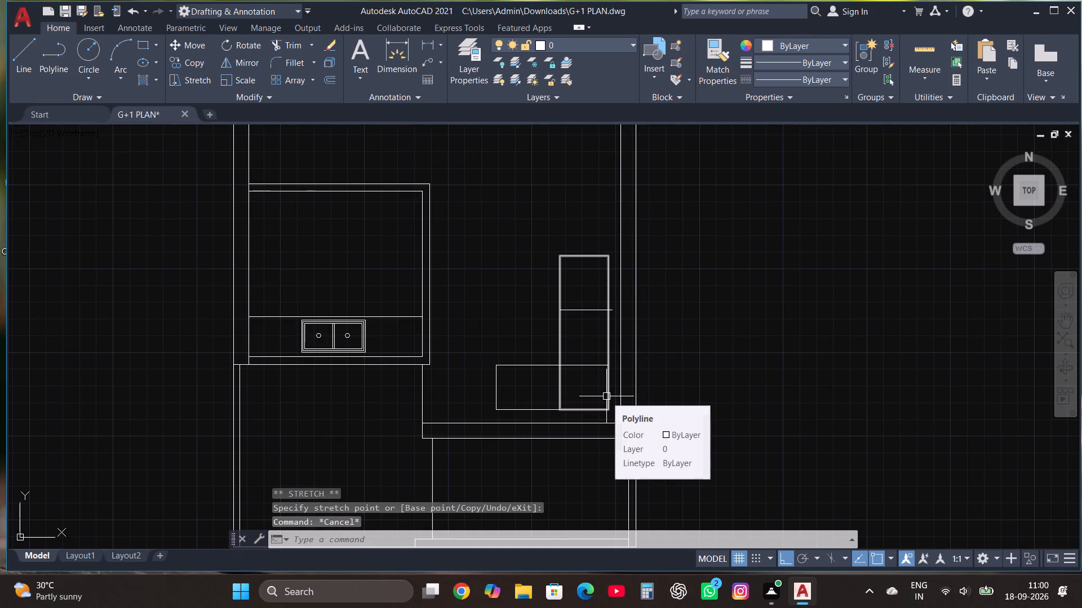
Trim the dividing line's overhang beyond the tall rectangle's right edge.
click(297, 50)
scroll(610, 319, up, 1)
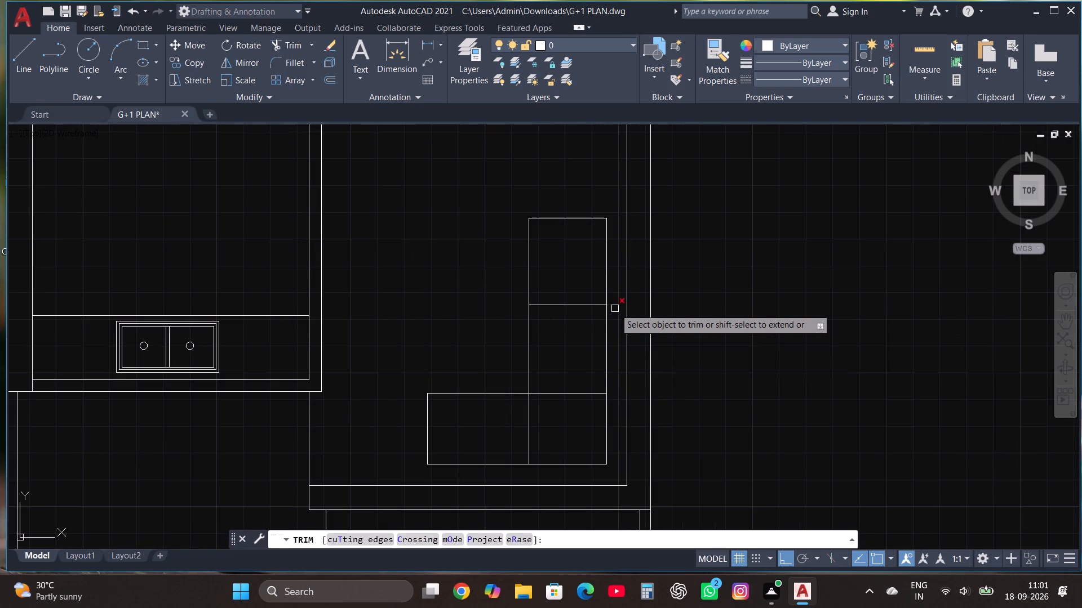
click(615, 309)
key(Escape)
Draw an L-shaped line just inside the rectangles' right and bottom edges, about 7' down and 5'-6" left, past the low rectangle's left edge.
scroll(451, 296, down, 1)
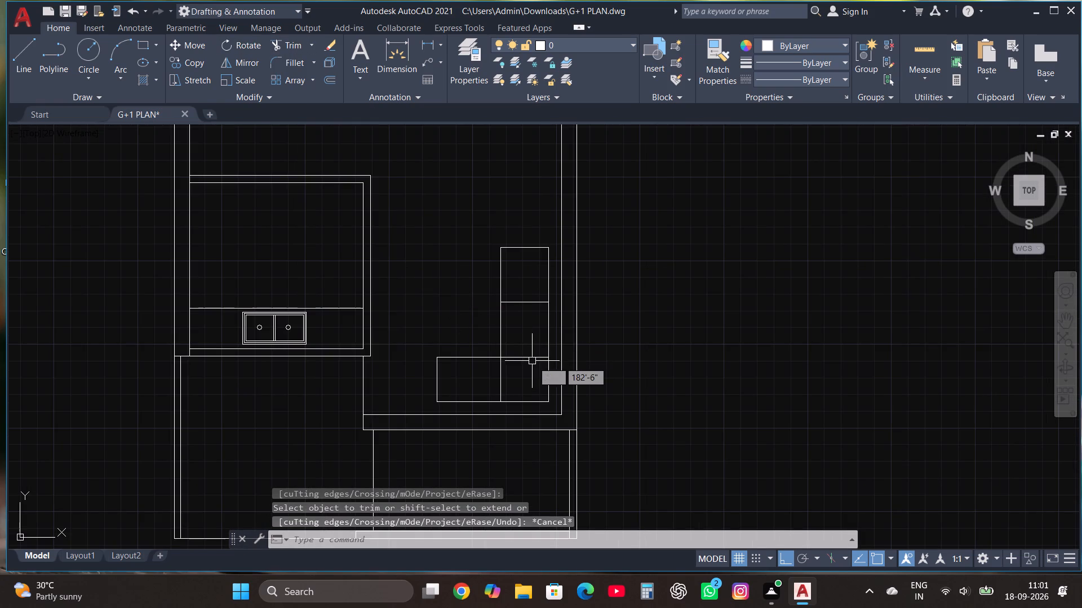
scroll(533, 364, up, 1)
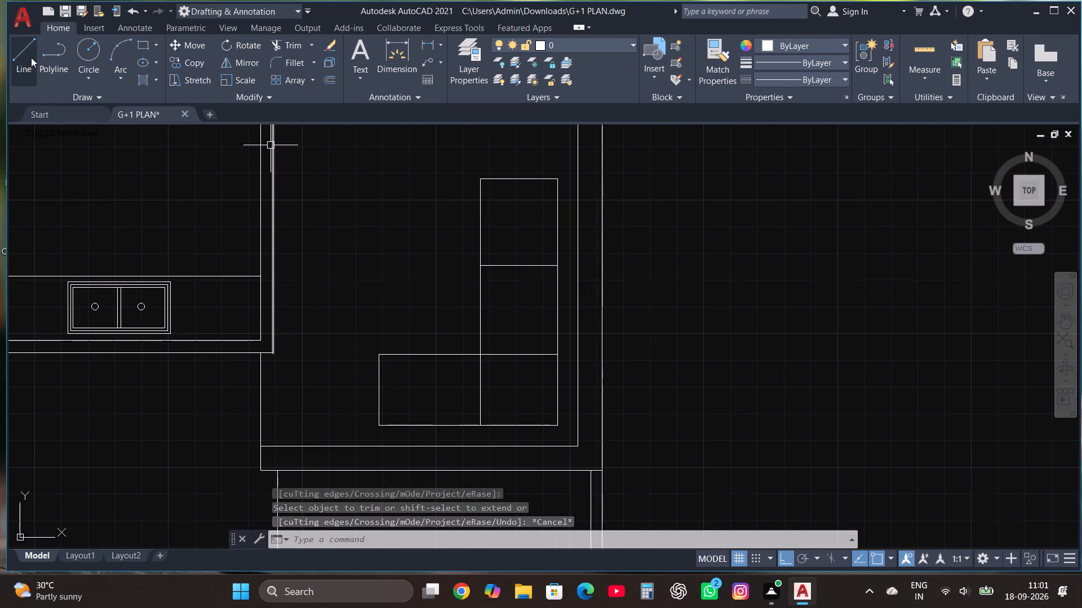
click(31, 57)
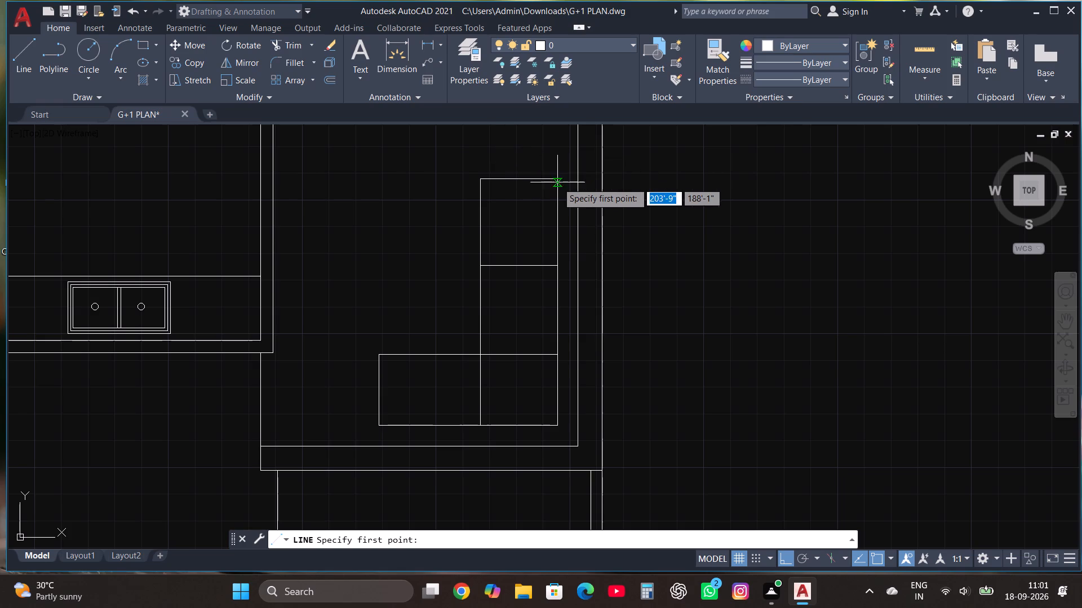
click(546, 180)
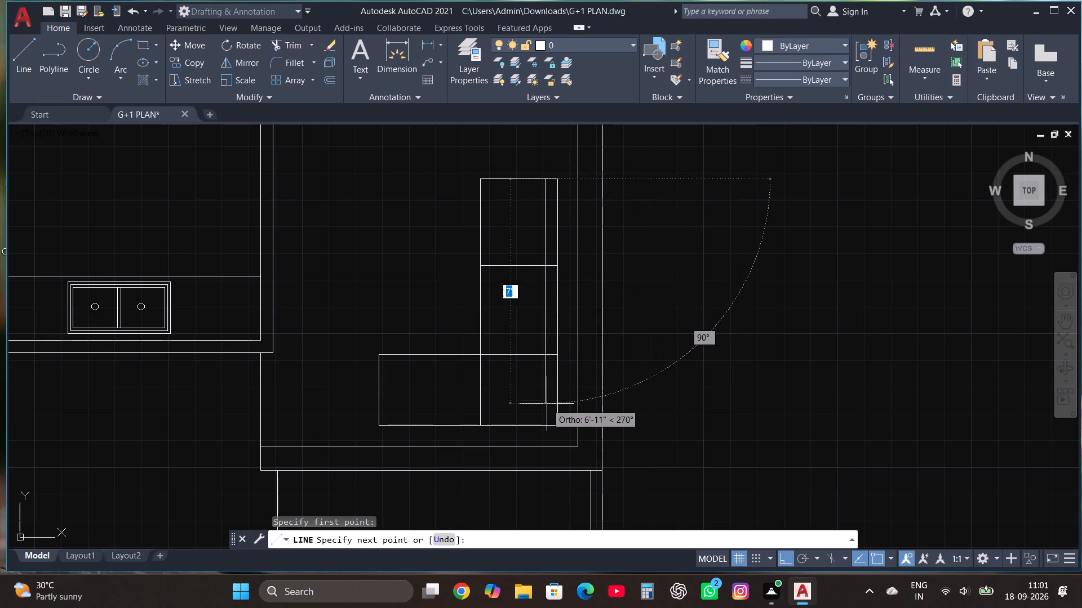
click(544, 413)
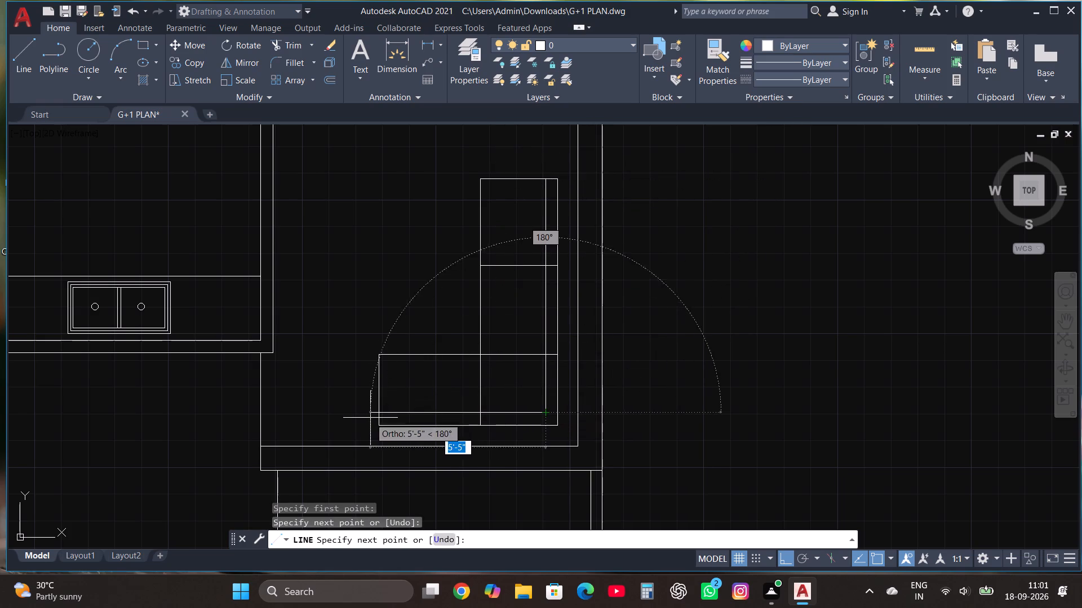
click(365, 418)
key(Escape)
Trim the L-shaped line's overhang beyond the low rectangle's left edge.
click(294, 51)
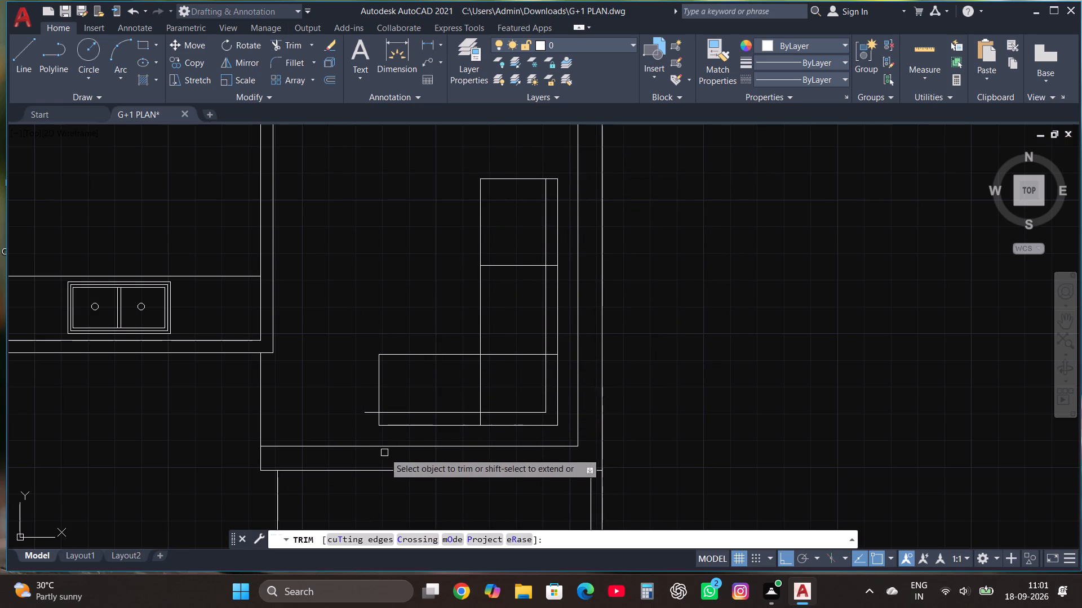
click(366, 415)
key(Escape)
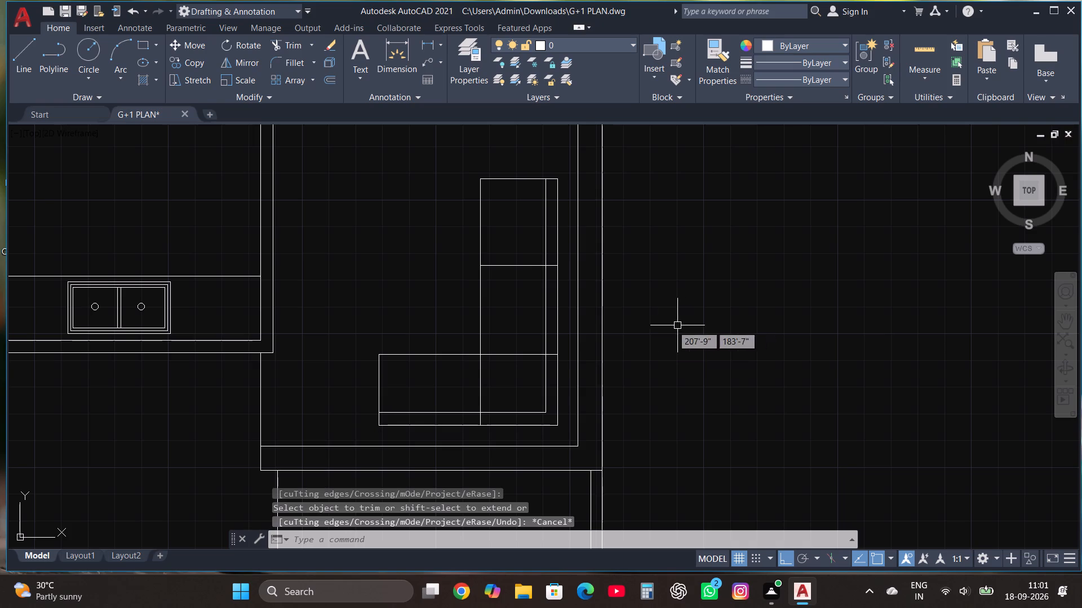
Draw a second L-shaped line just outside the first, about 7'-7" down and 6' left, past the low rectangle's left edge.
click(36, 52)
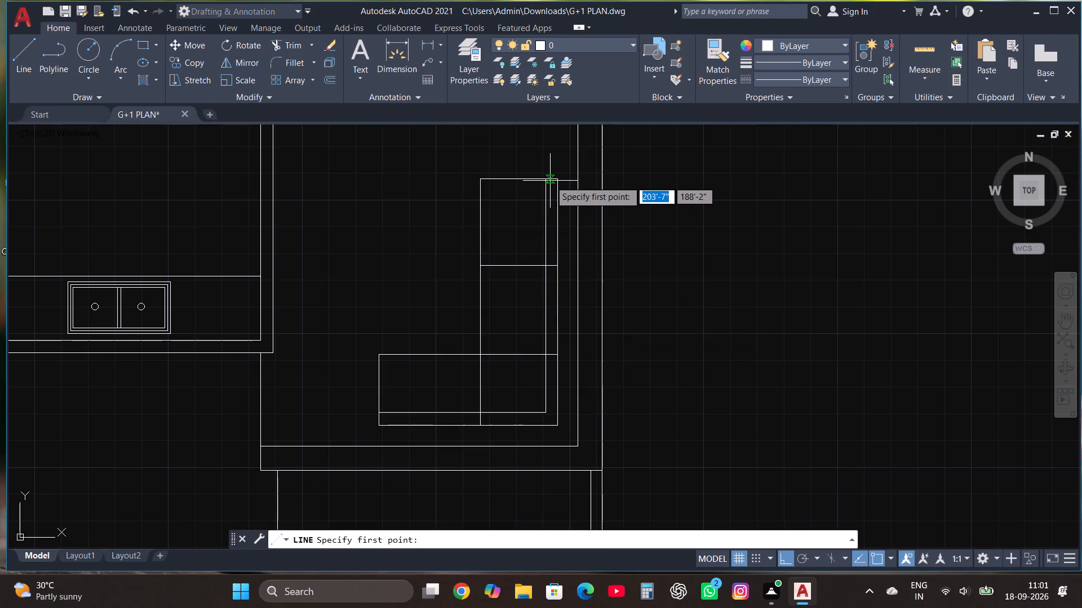
double_click(550, 181)
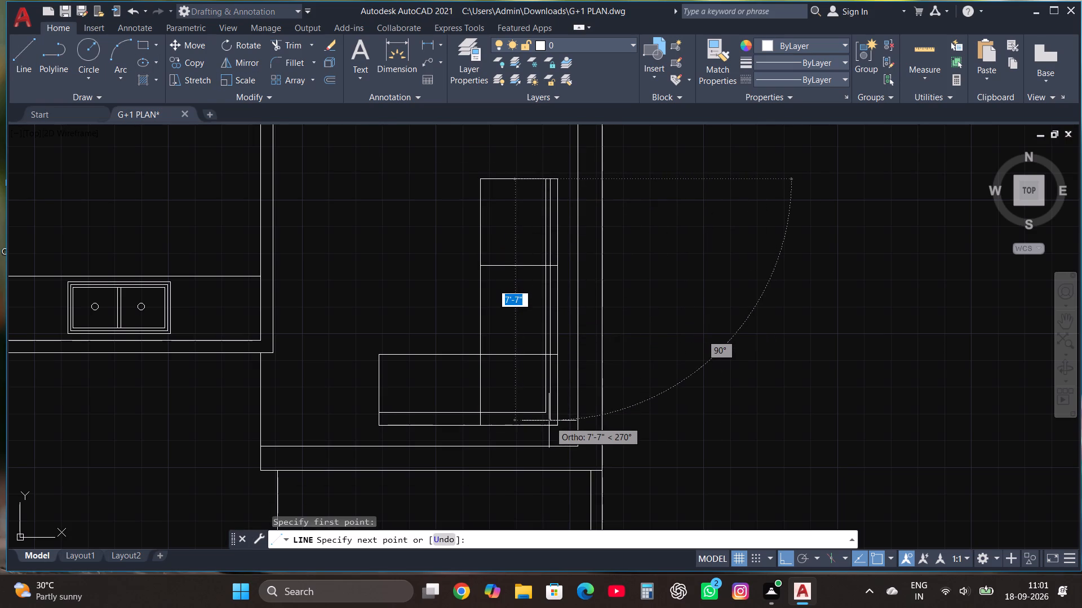
click(549, 419)
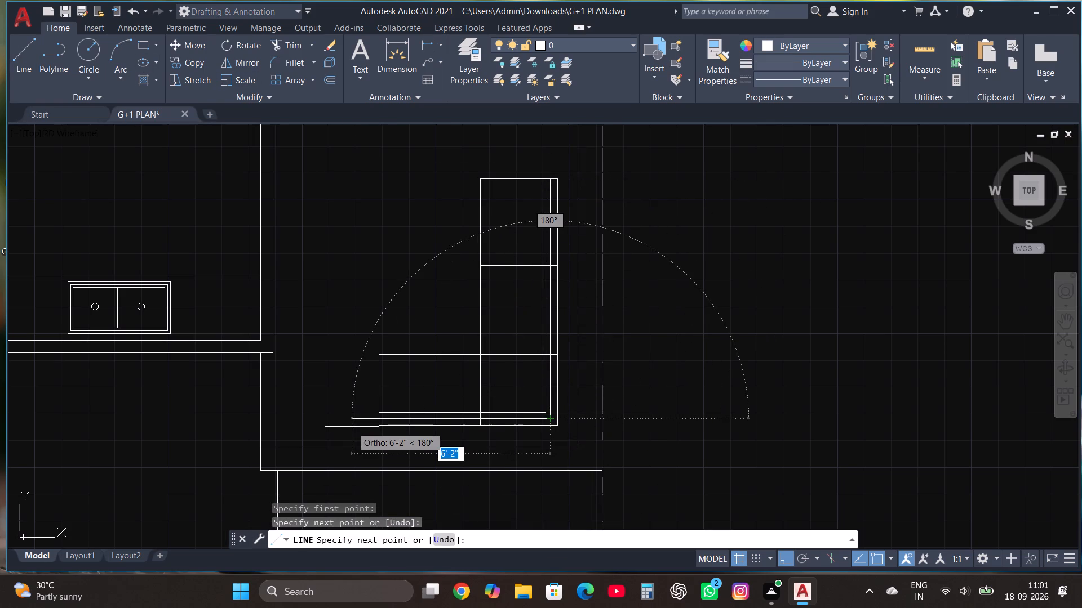
click(357, 426)
key(Escape)
Trim the second L-shaped line's overhang beyond the low rectangle's left edge.
click(294, 44)
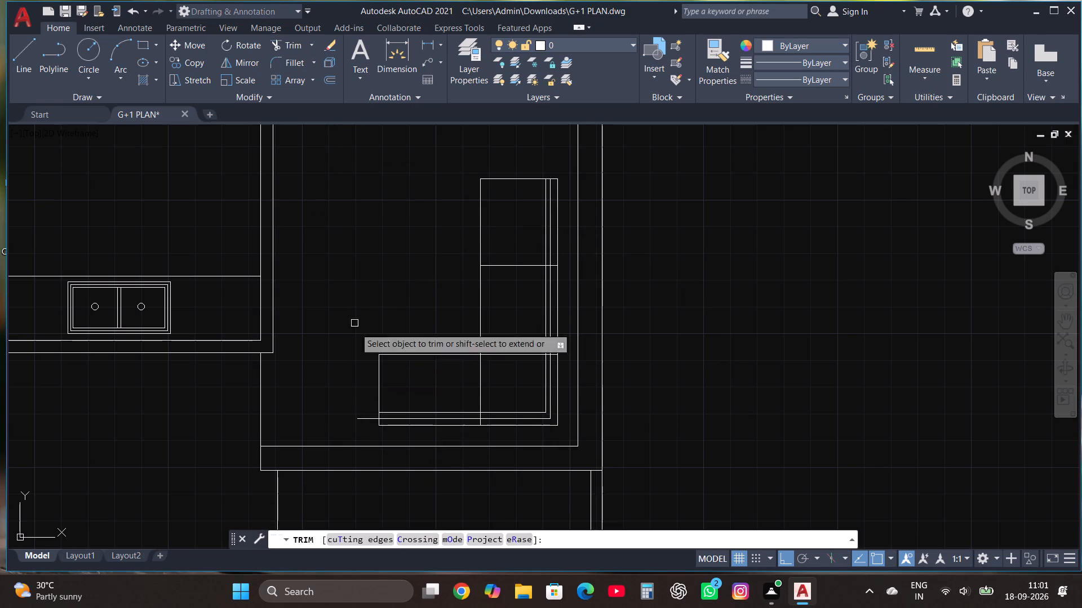
click(362, 419)
key(Escape)
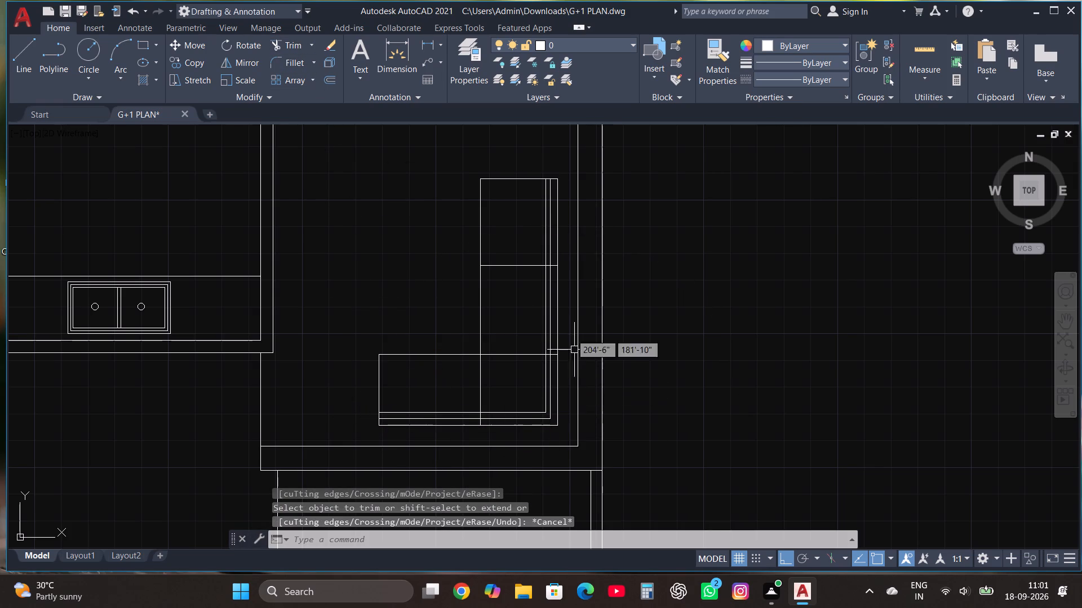
Draw a thin sofa-arm outline on the tall rectangle's top edge, 3" up and about 1'-11" across to its right edge.
click(25, 46)
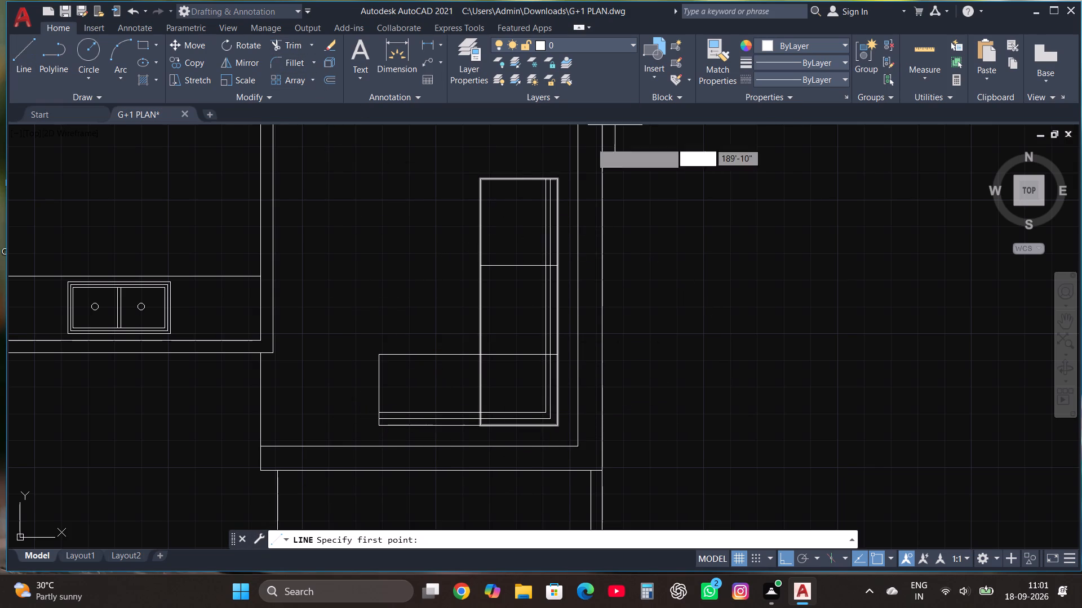
scroll(509, 158, up, 1)
click(487, 192)
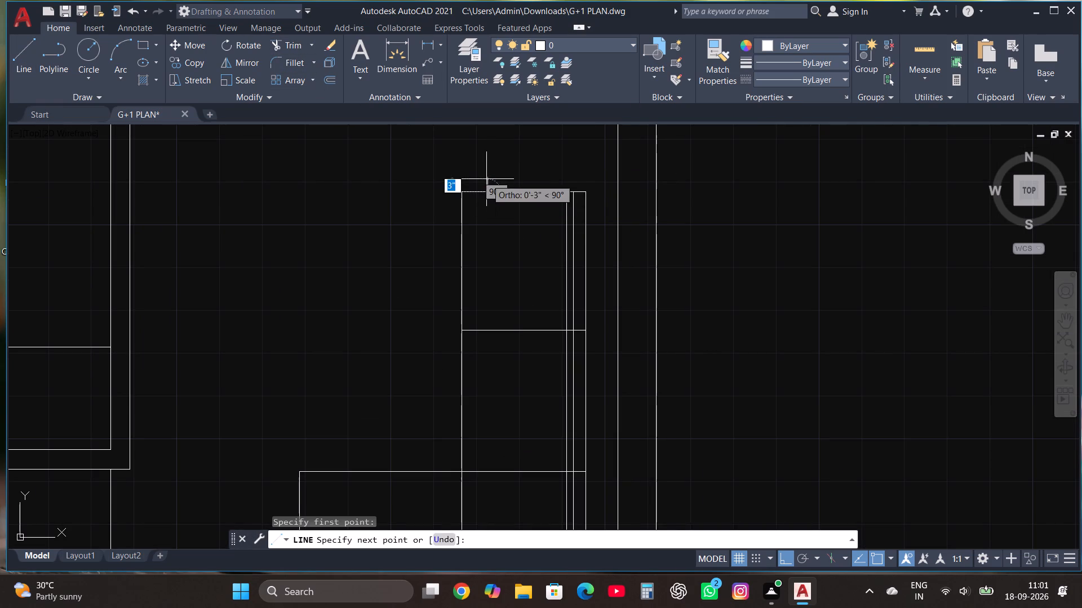
click(486, 179)
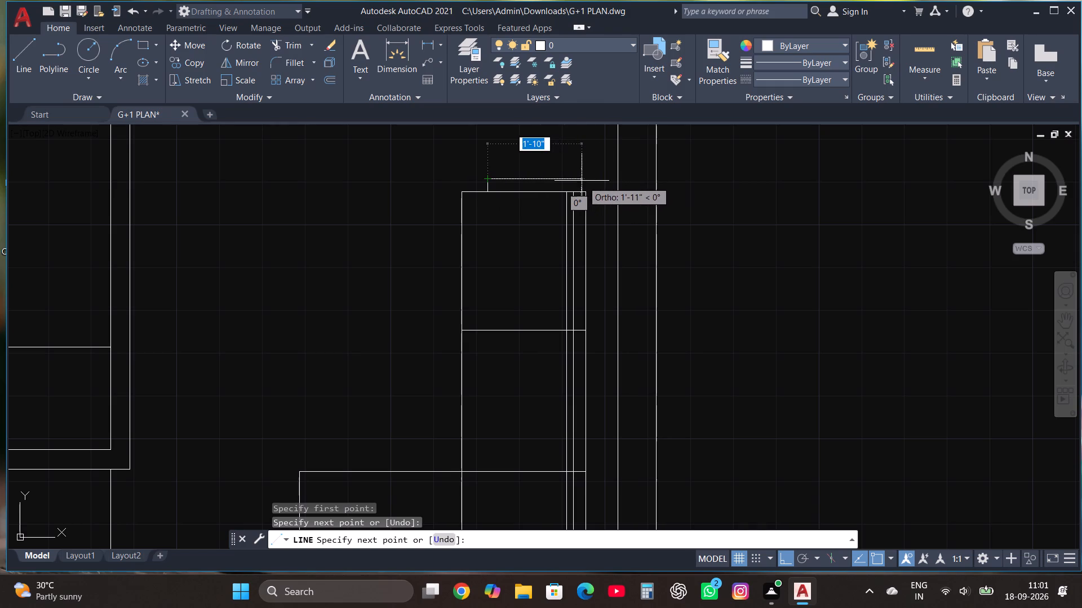
click(587, 182)
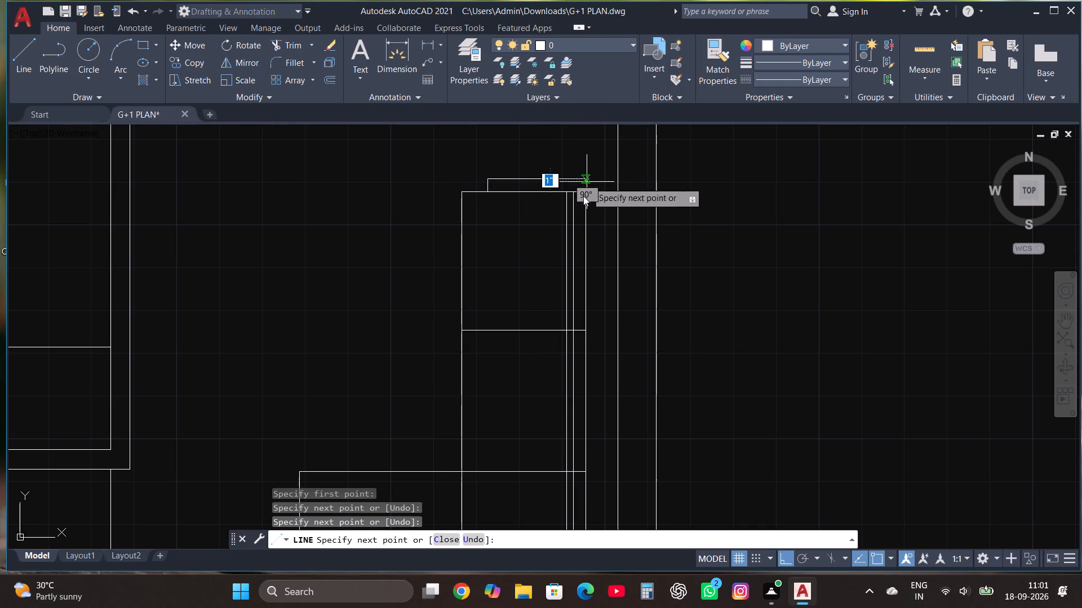
click(583, 196)
key(Escape)
Draw a thin sofa-arm outline outside the low rectangle's left edge, about 1'-11" down, closing back at its bottom-left corner.
scroll(580, 146, down, 2)
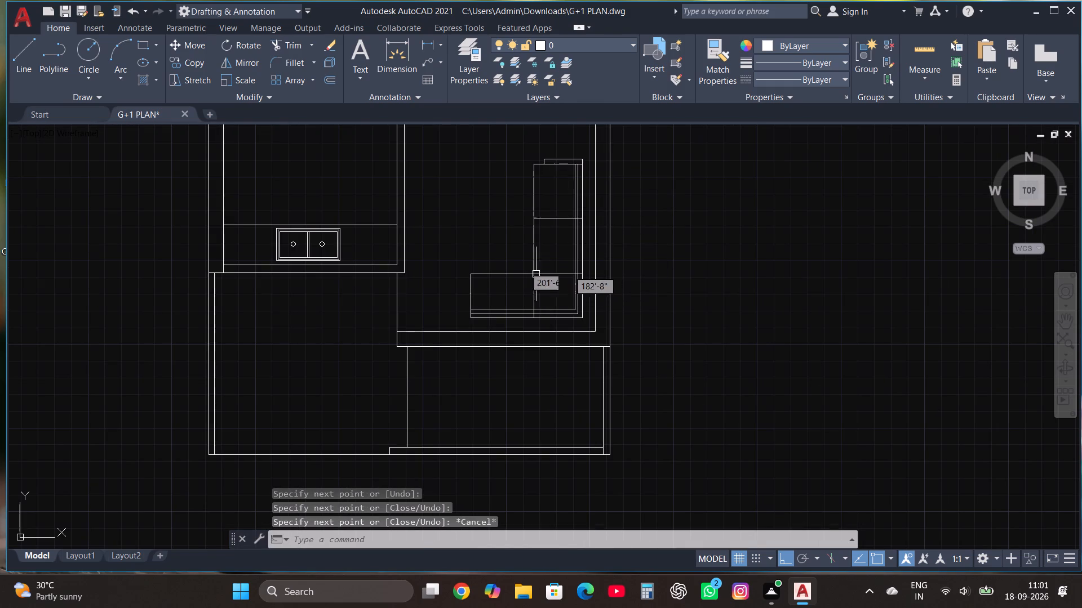
scroll(522, 267, up, 2)
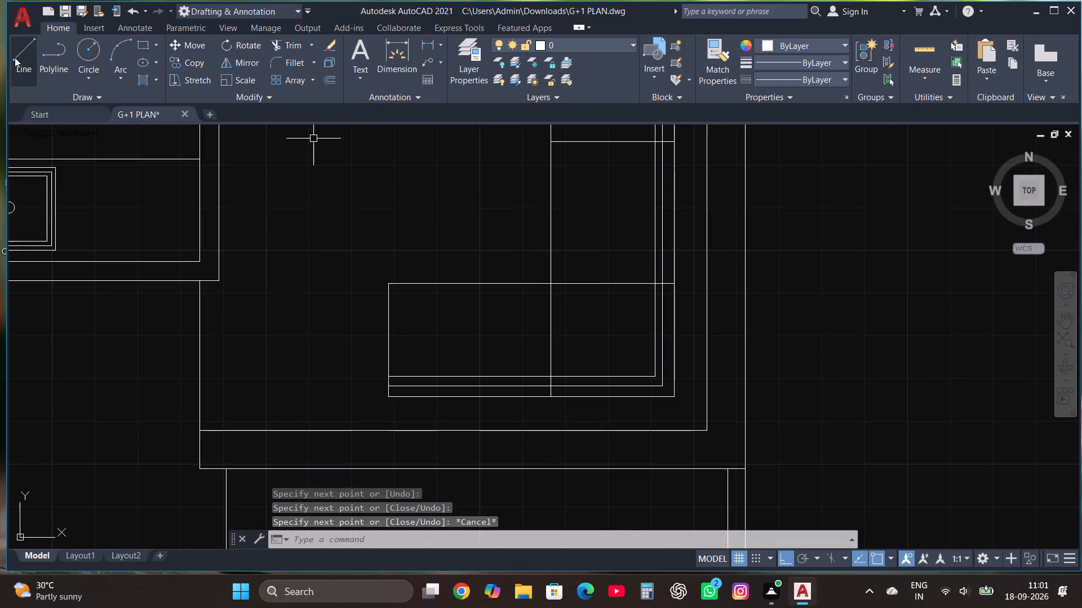
click(20, 49)
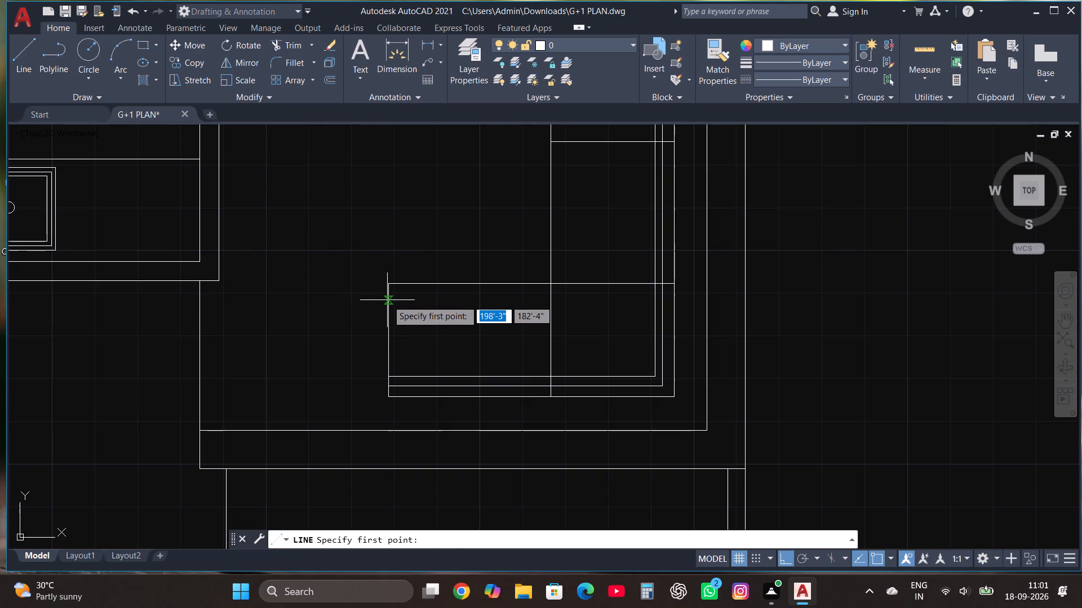
click(387, 300)
click(374, 296)
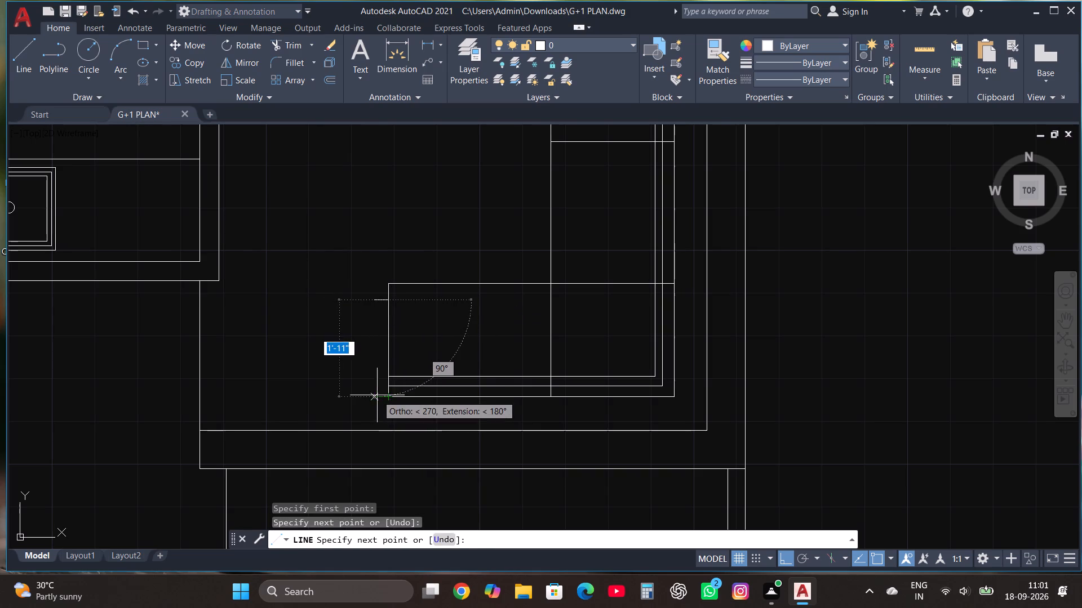
drag(377, 395, 383, 395)
click(396, 397)
key(Escape)
Draw a small table rectangle about 1'-5" by 1'-5" in the open space left of the tall sofa rectangle.
scroll(396, 397, down, 3)
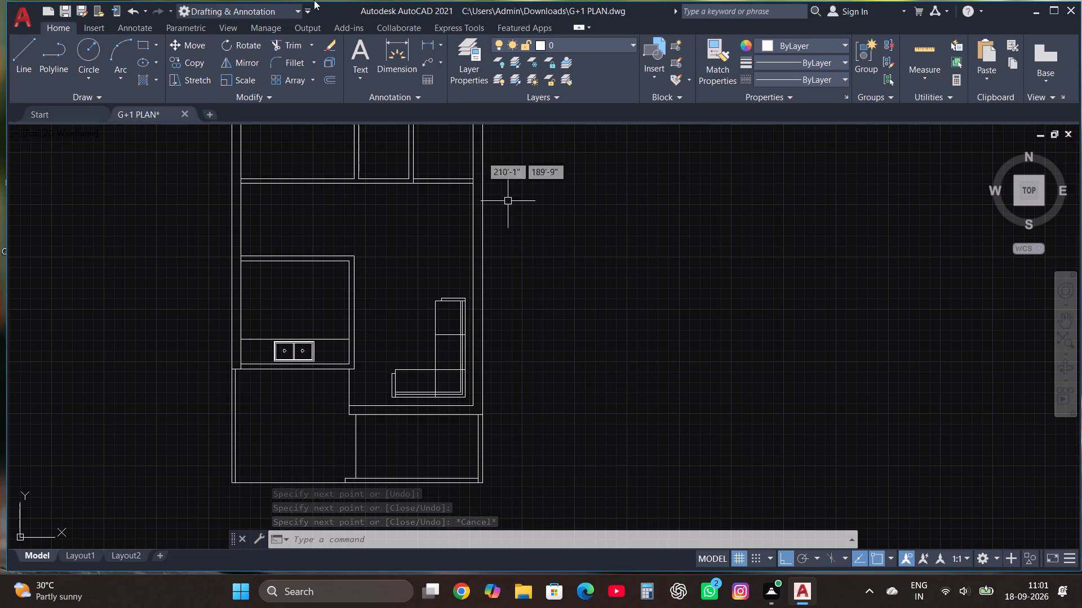
click(140, 44)
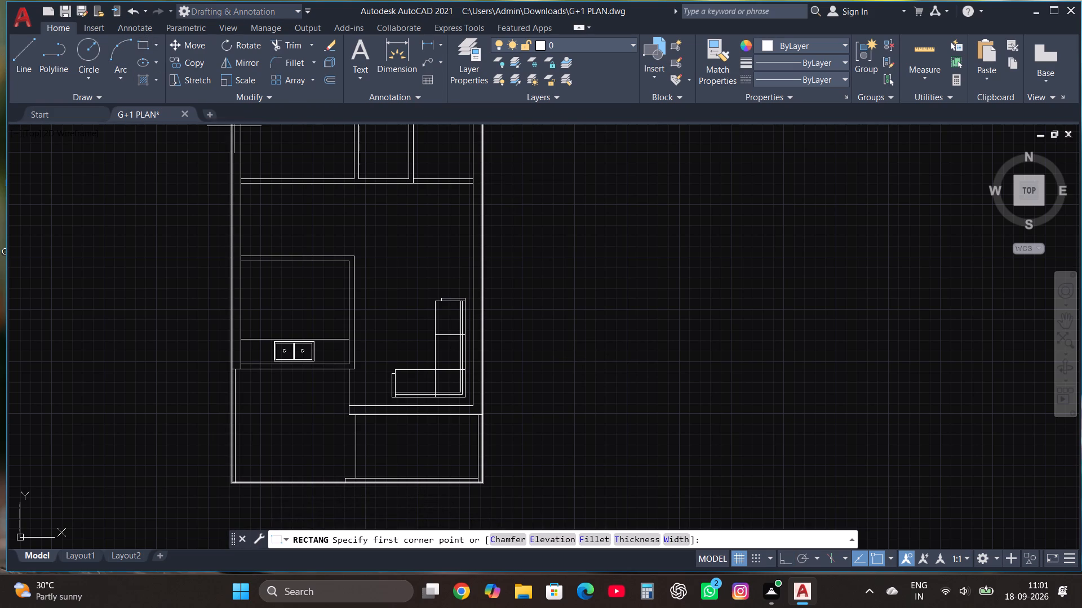
scroll(402, 333, up, 2)
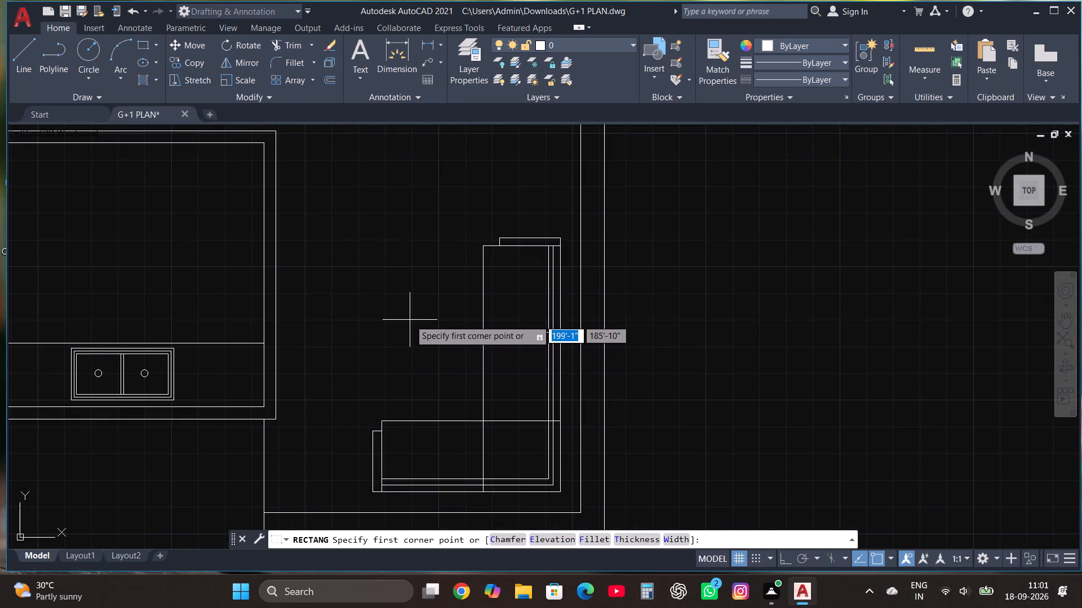
click(410, 310)
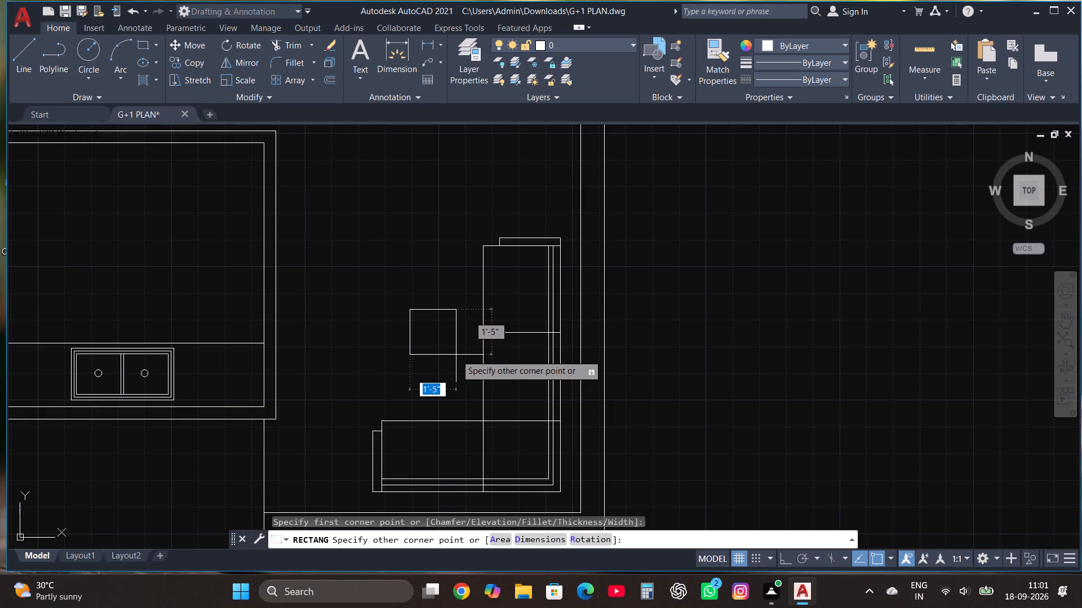
click(456, 355)
Draw a bed rectangle about 5'-8" by 4'-4" against the left wall of the plan's top-left room.
scroll(502, 388, down, 2)
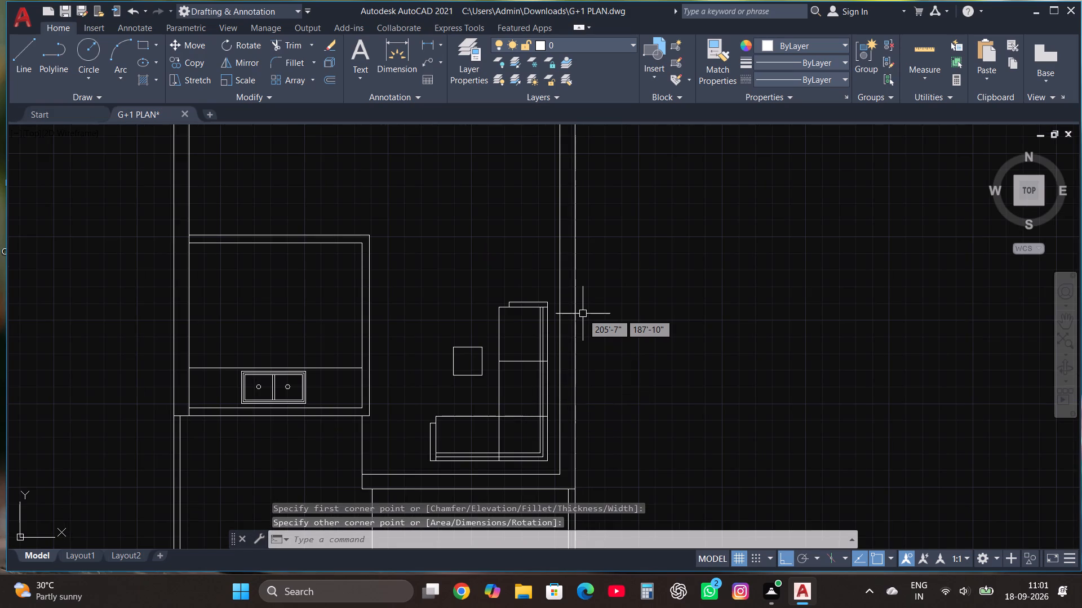
scroll(614, 375, down, 1)
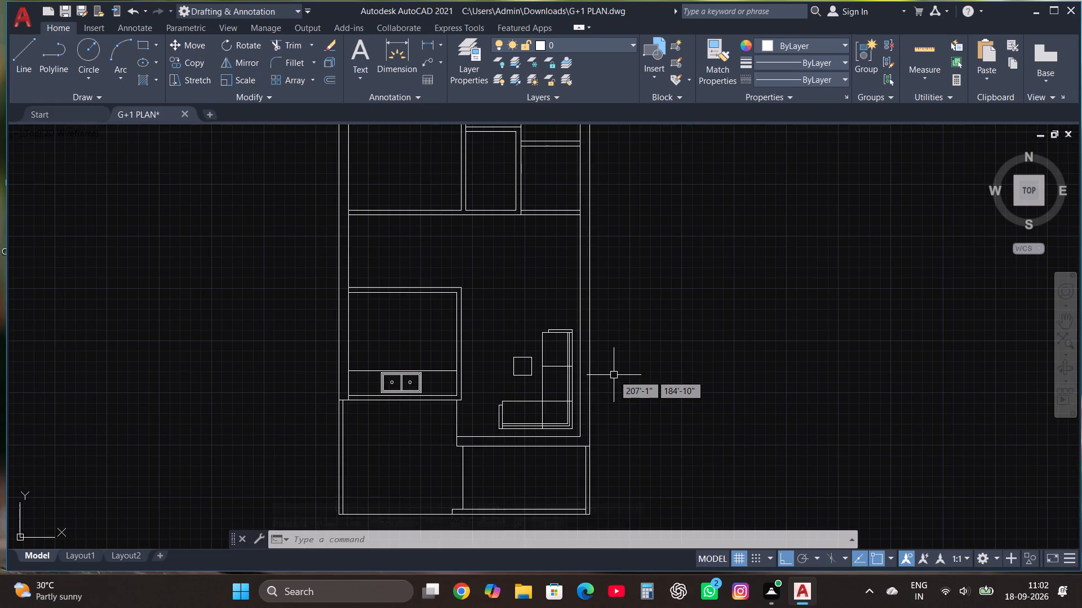
scroll(614, 375, down, 1)
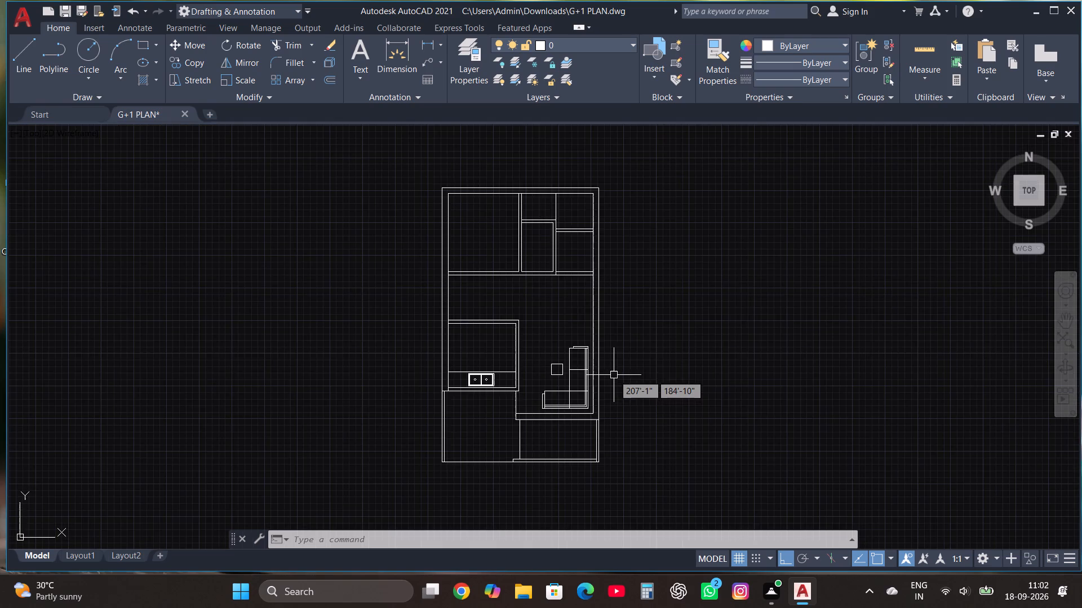
scroll(503, 187, up, 2)
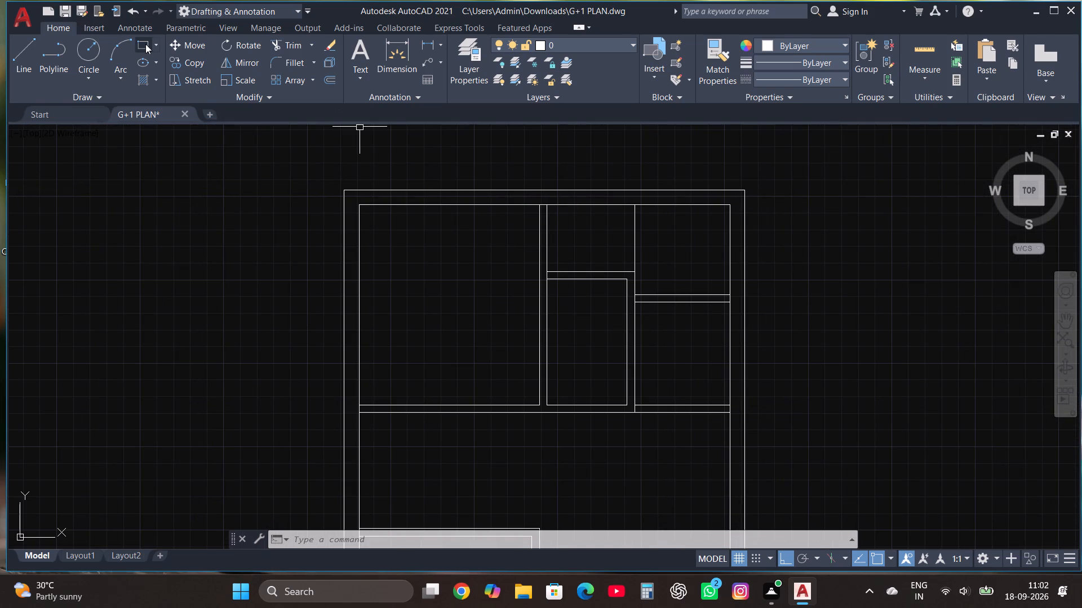
click(142, 45)
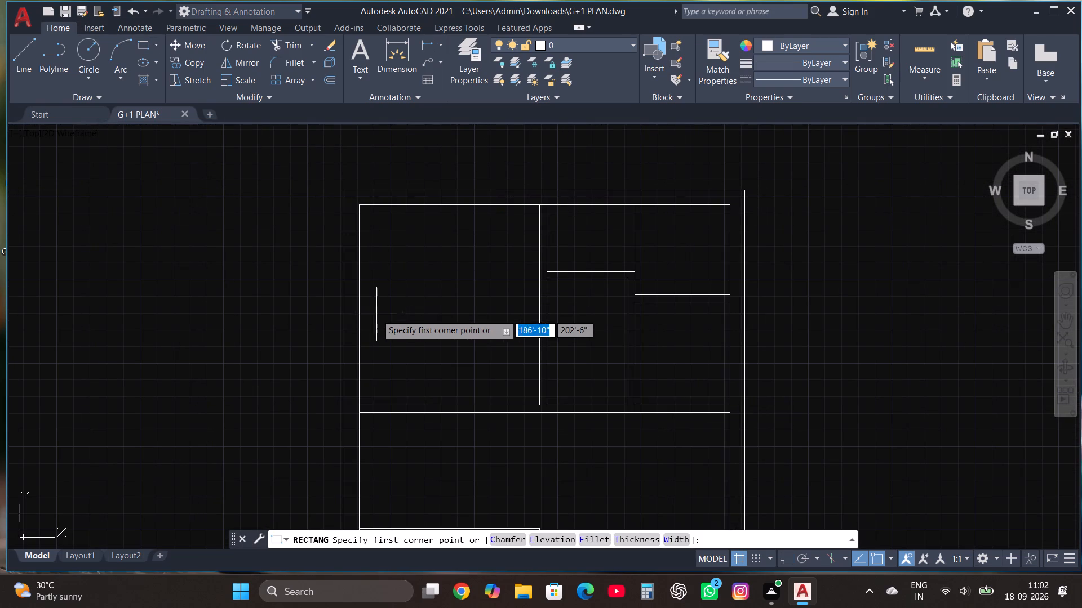
click(357, 333)
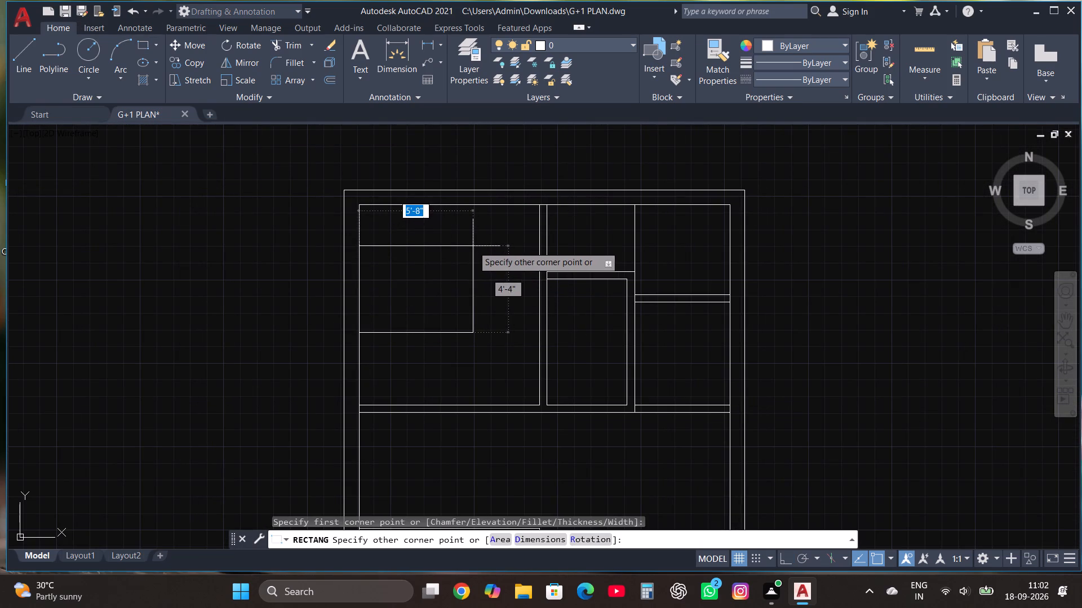
click(473, 246)
Move the bed rectangle slightly downward along the left wall of the top-left room.
click(472, 285)
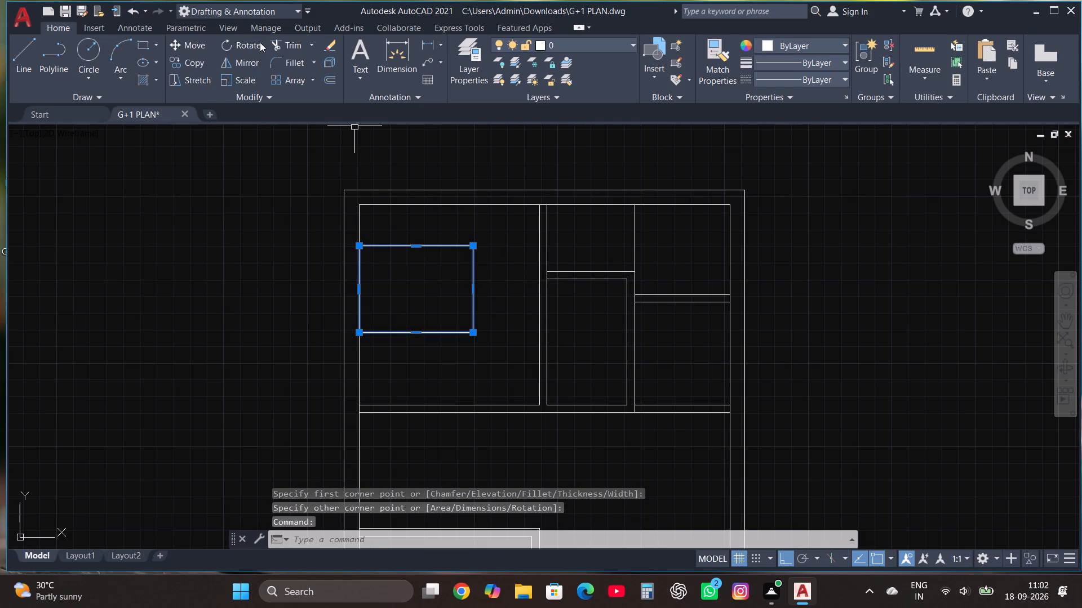
click(207, 41)
click(398, 275)
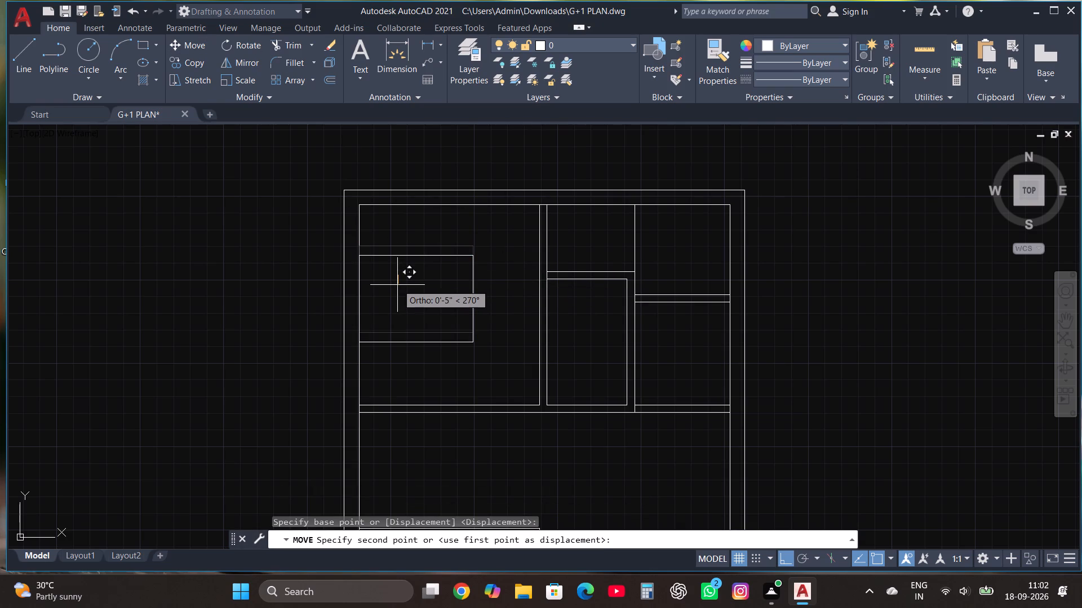
click(397, 286)
key(Escape)
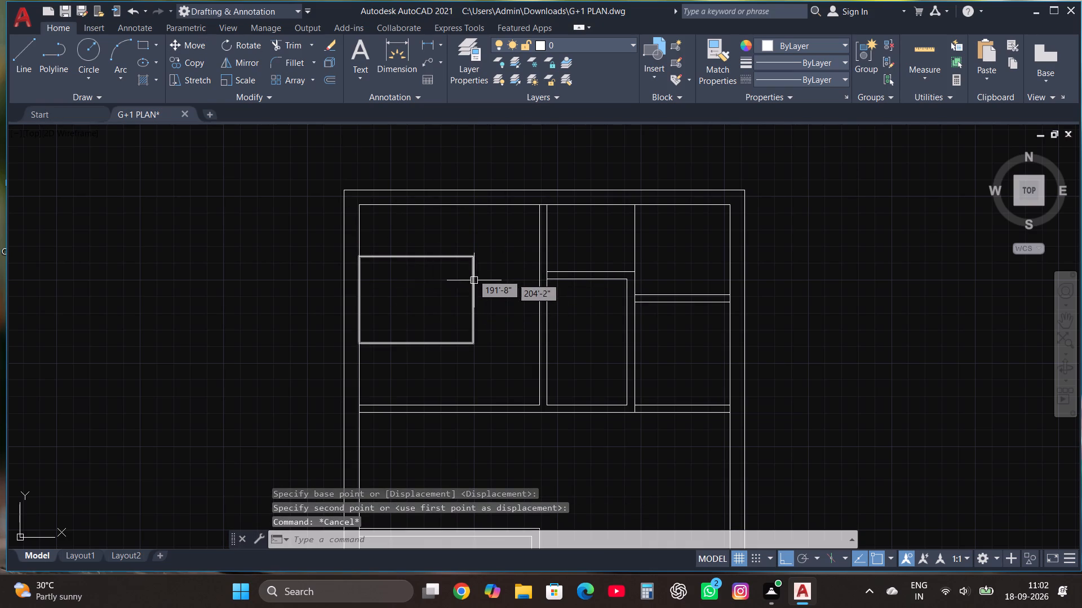
Draw a small side-table rectangle against the left wall, just above the bed rectangle.
scroll(469, 269, up, 1)
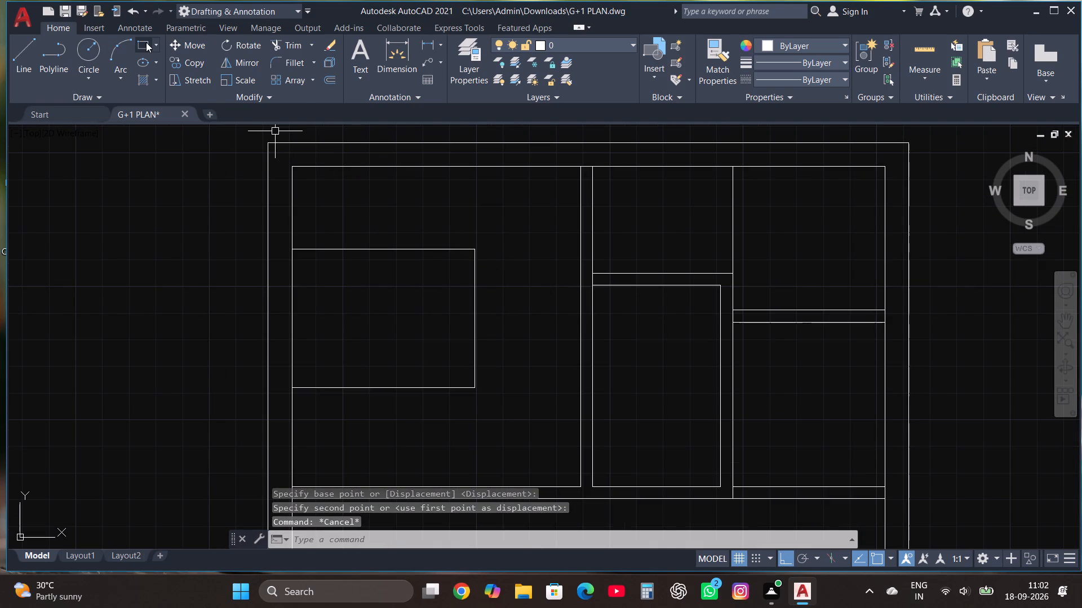
click(146, 42)
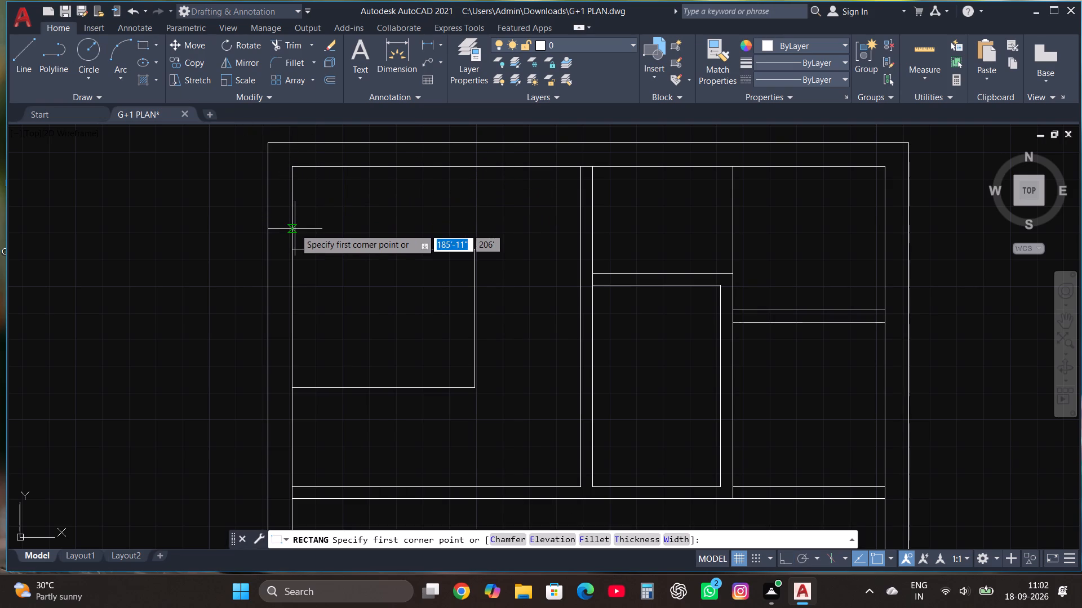
click(295, 229)
click(340, 189)
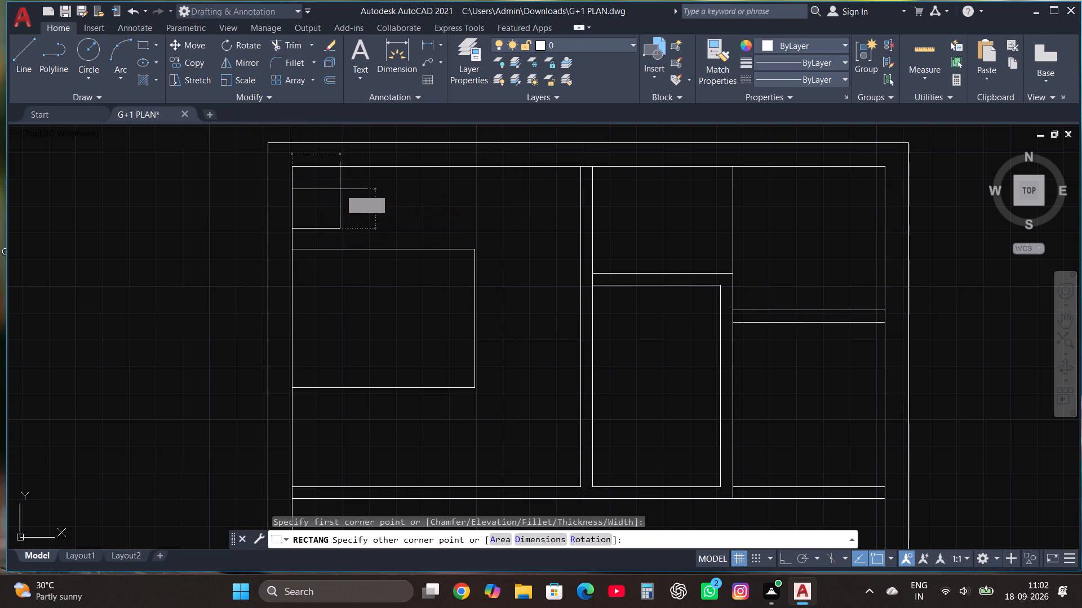
Copy the side-table rectangle about 7' straight down along the left wall, placing it below the bed rectangle.
click(305, 186)
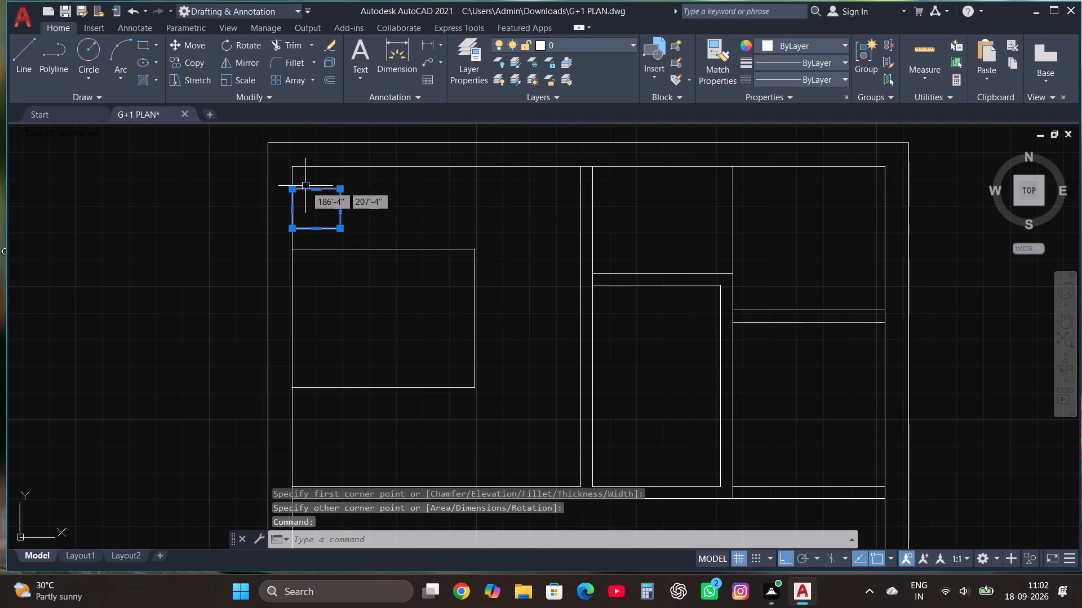
click(206, 61)
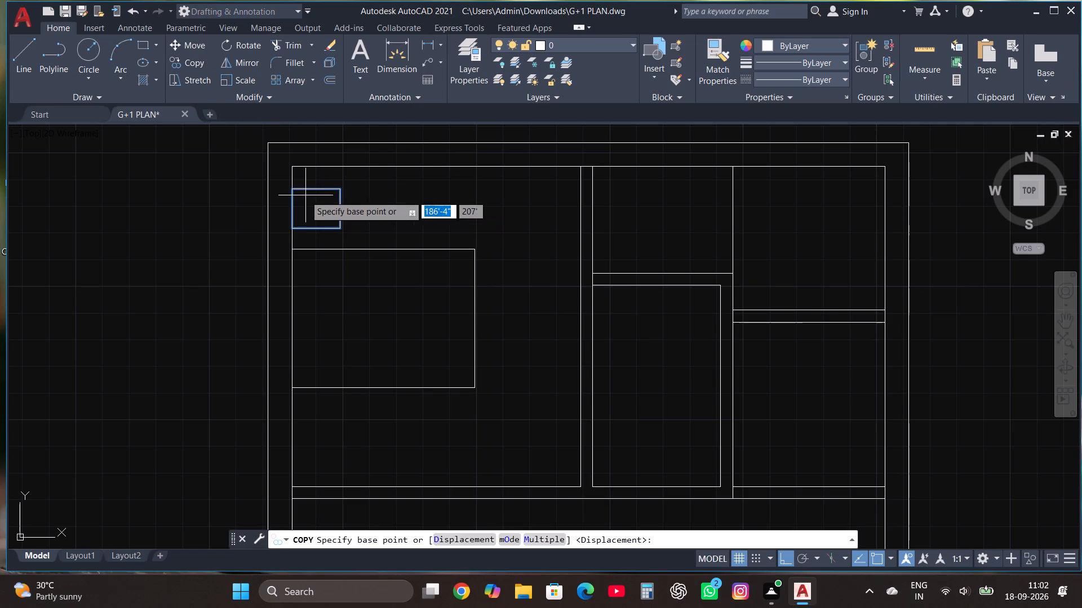
click(292, 229)
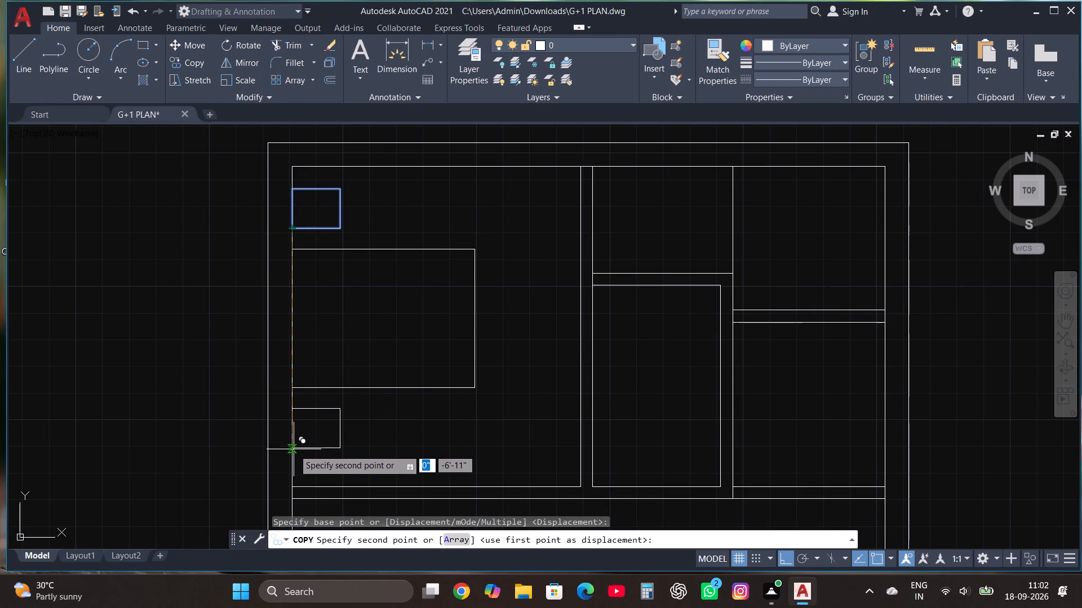
click(293, 451)
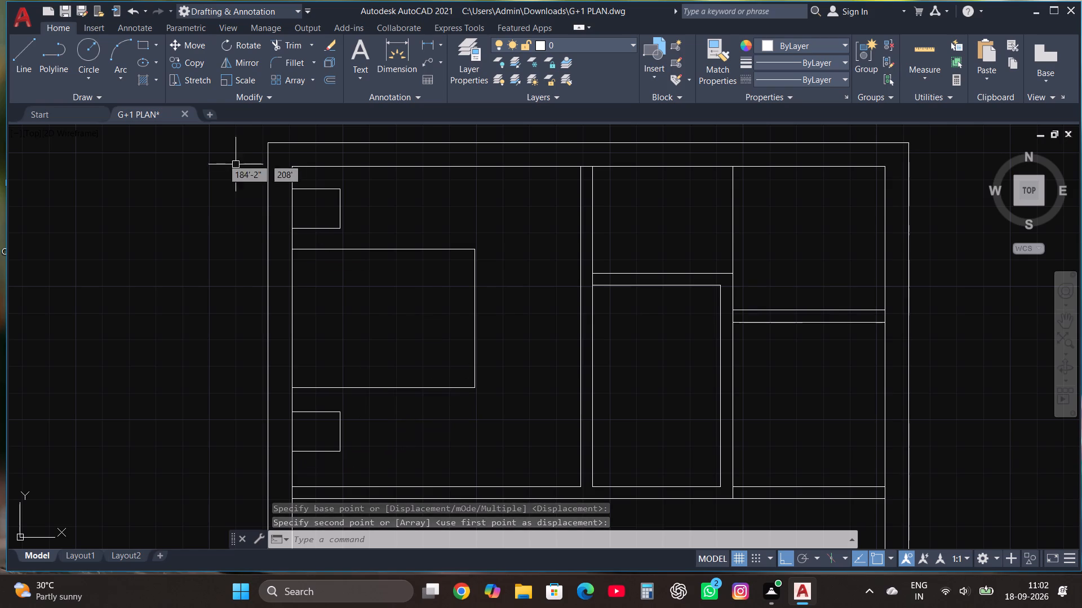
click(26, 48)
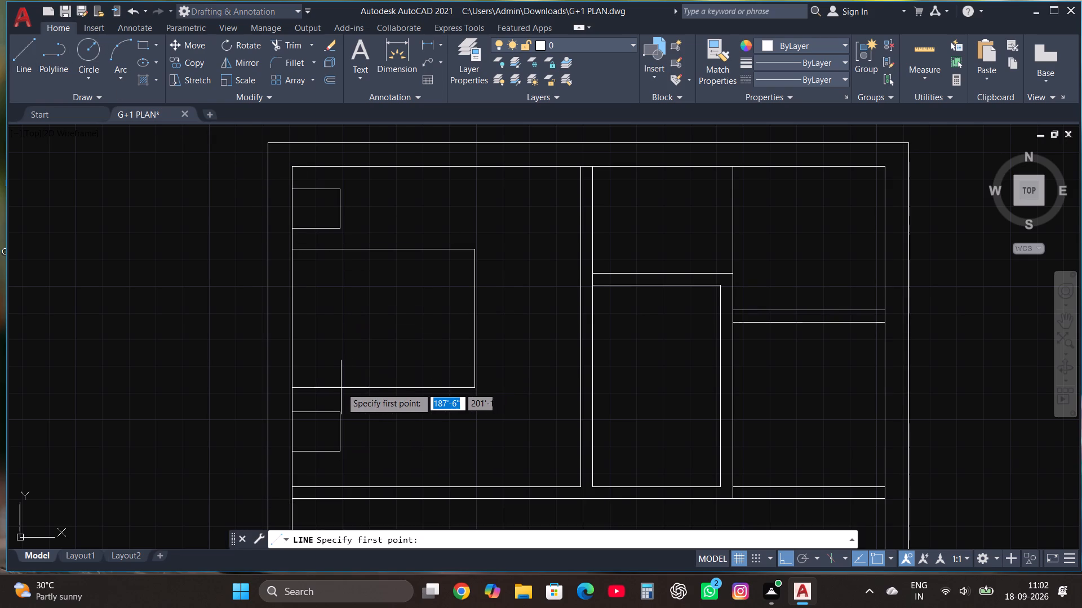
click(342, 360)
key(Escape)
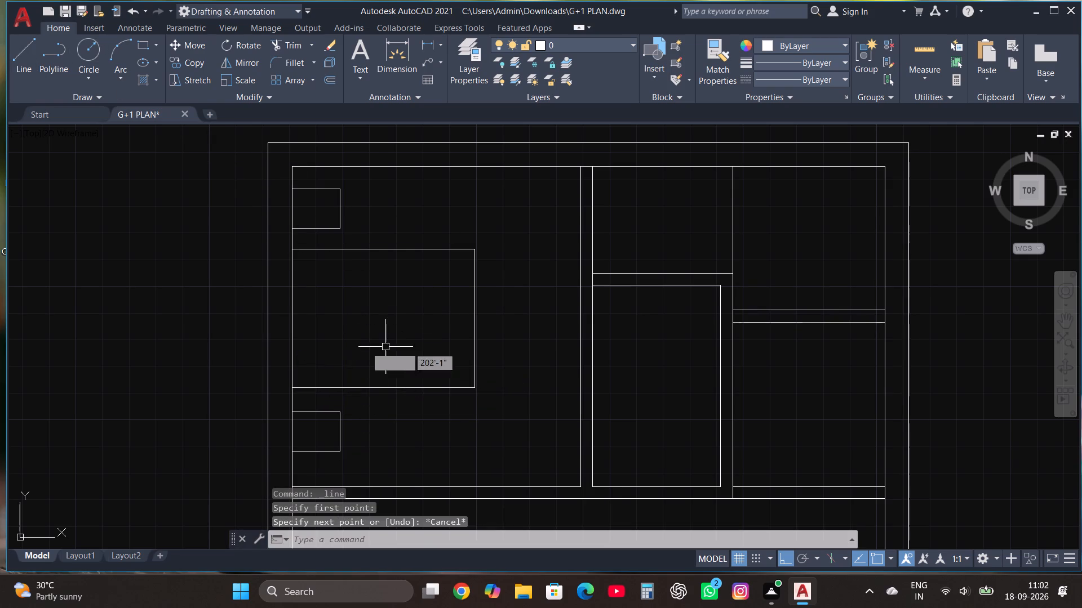
Draw a vertical sheet line from the bed's lower edge, continued by a diagonal about 1'-5" long to the bed's upper edge.
click(28, 59)
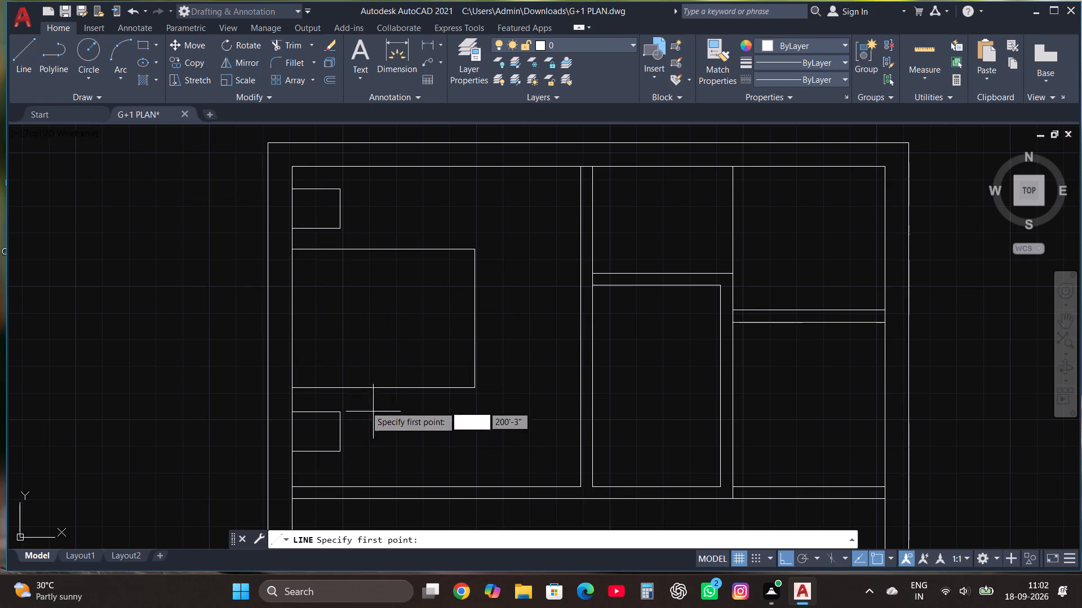
click(340, 391)
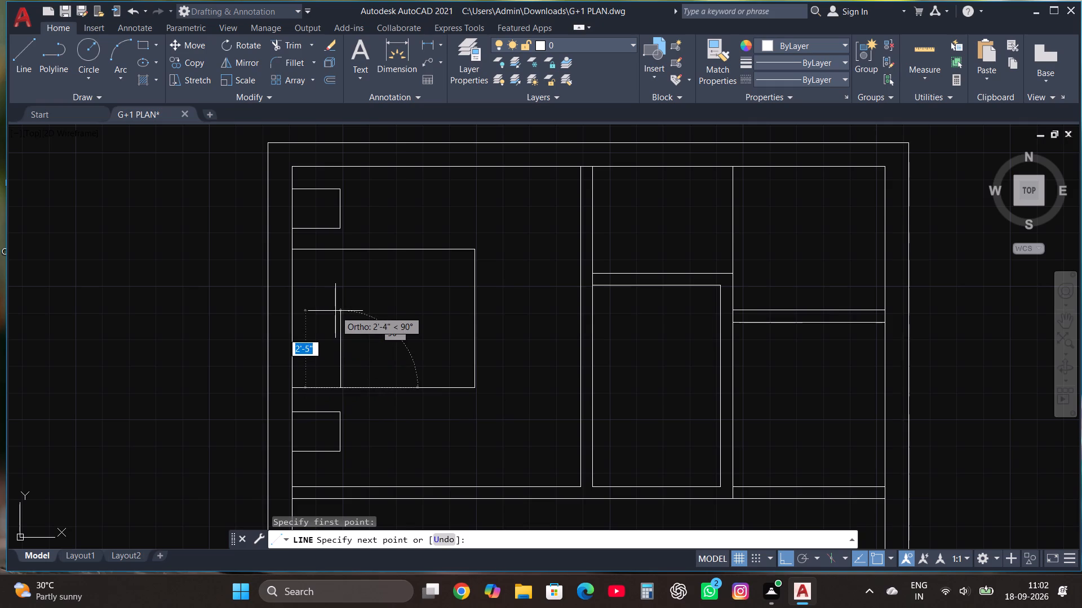
click(339, 279)
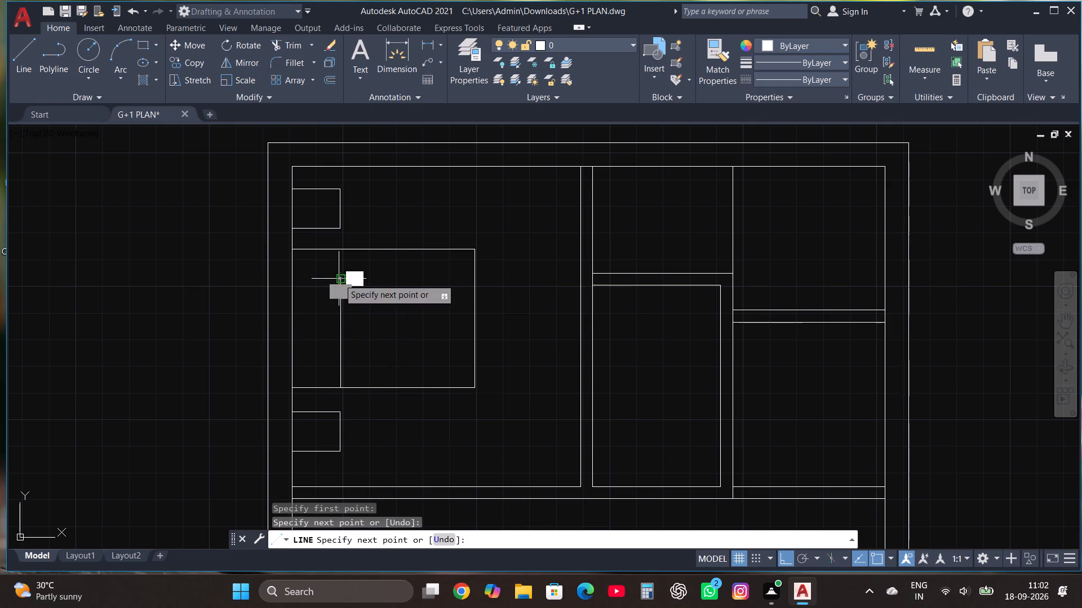
key(F8)
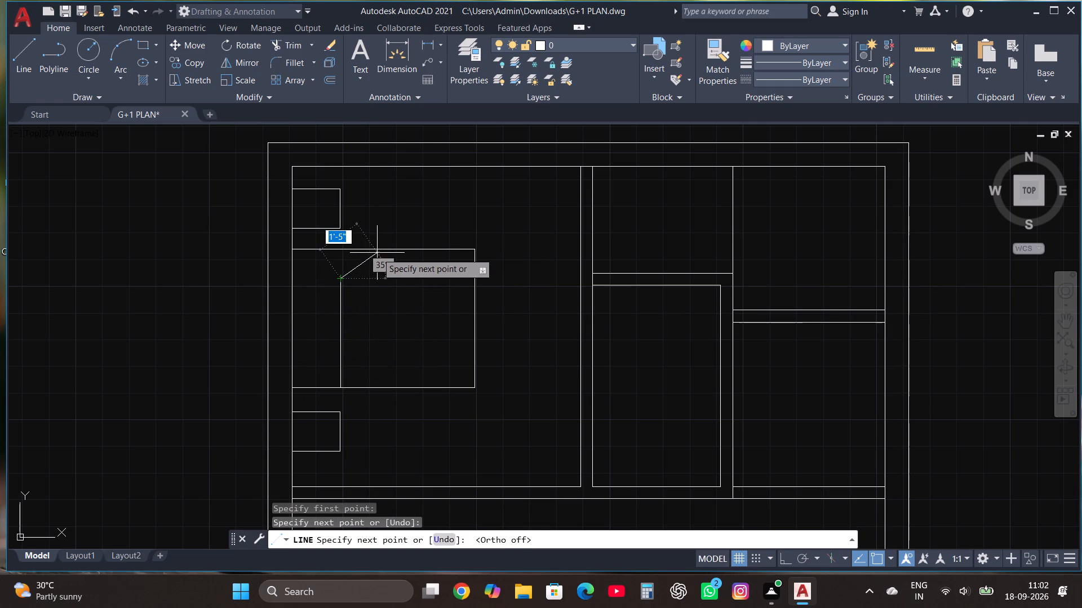
click(378, 250)
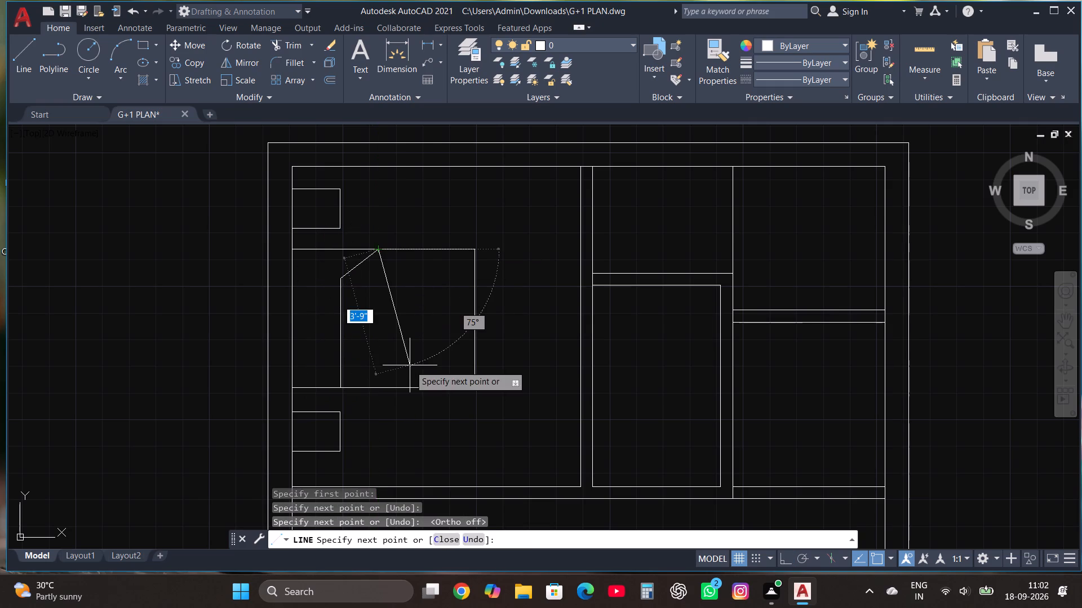
key(Escape)
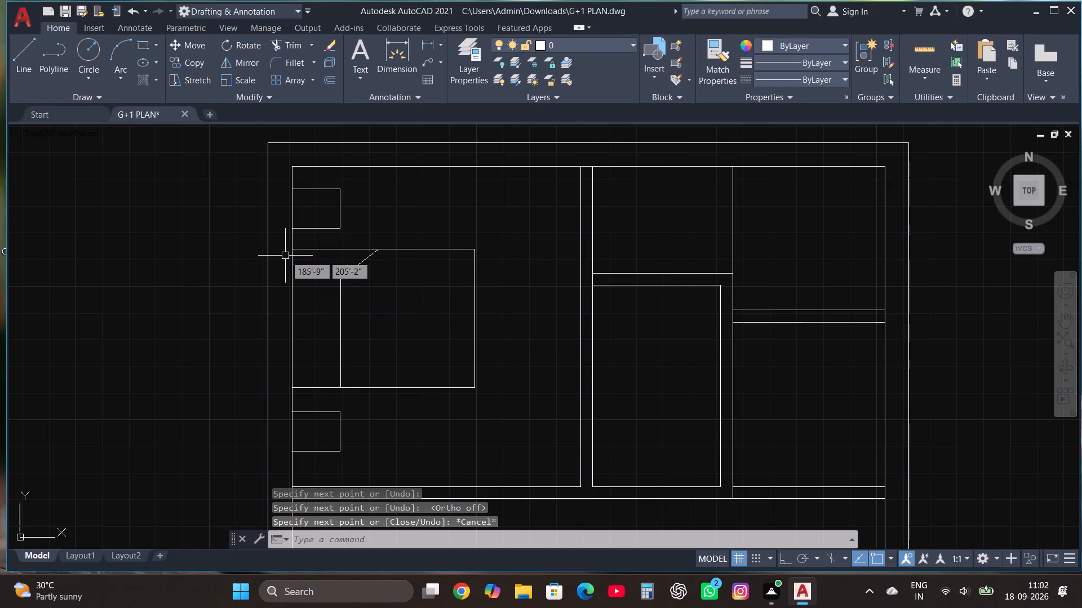
Close the folded sheet corner with a horizontal line from the diagonal's lower end and an 11" vertical line up to the bed's upper edge.
click(32, 65)
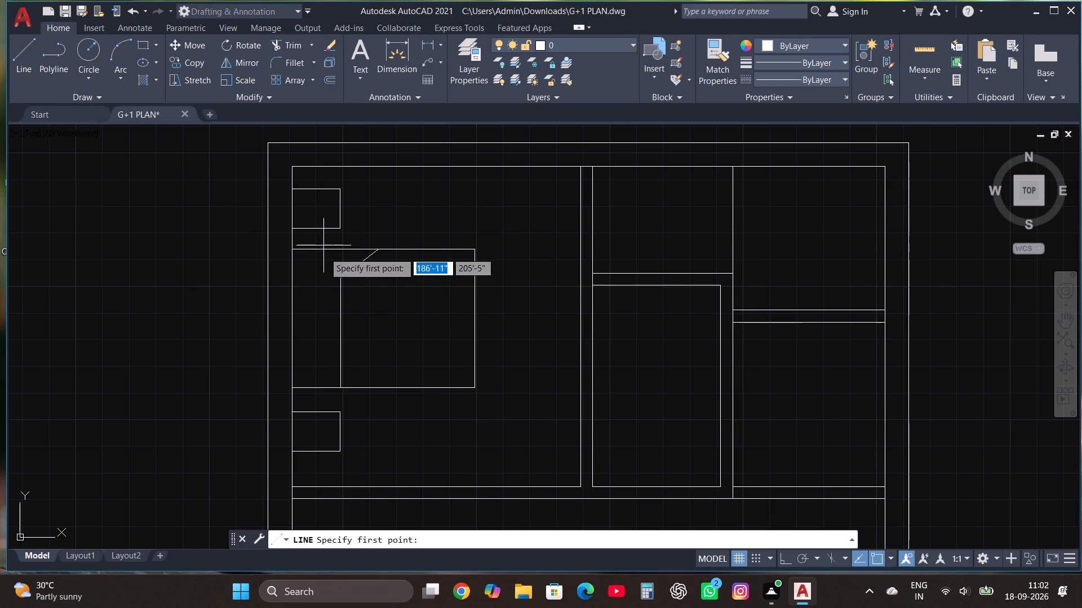
click(341, 278)
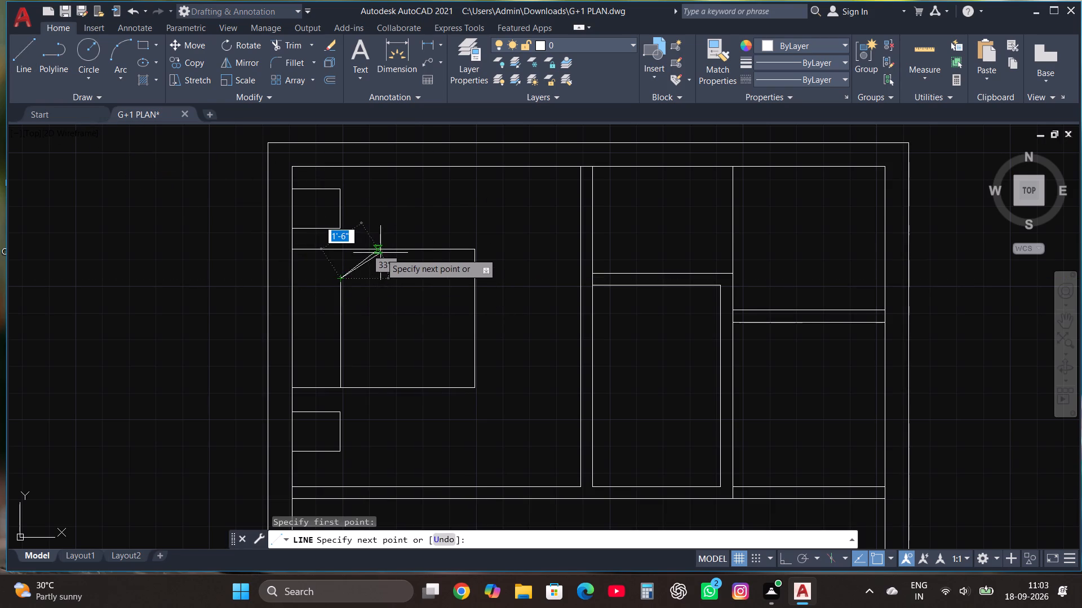
click(380, 279)
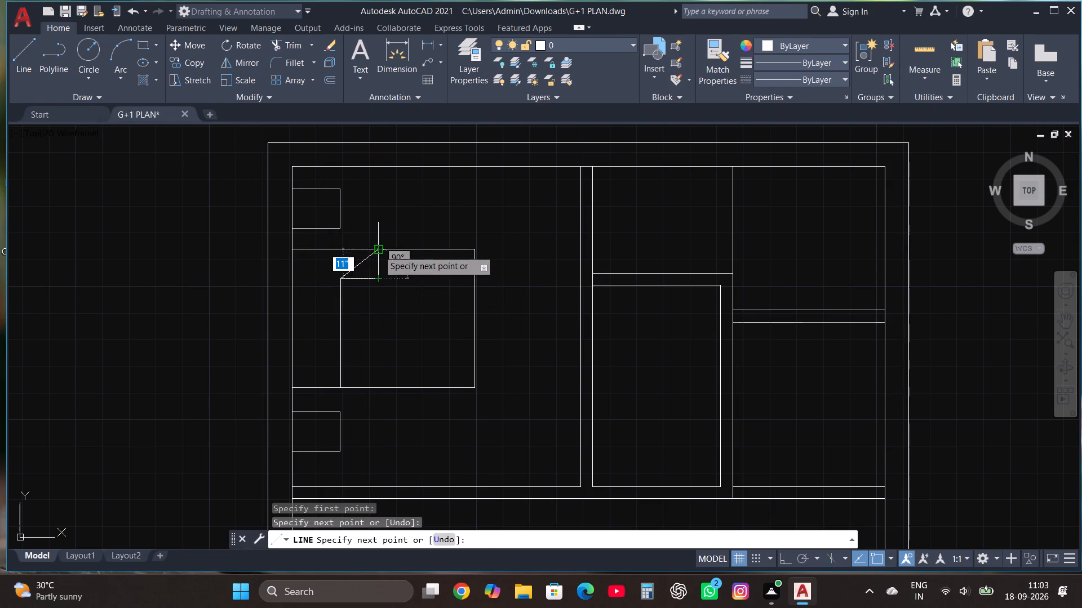
click(378, 250)
key(Escape)
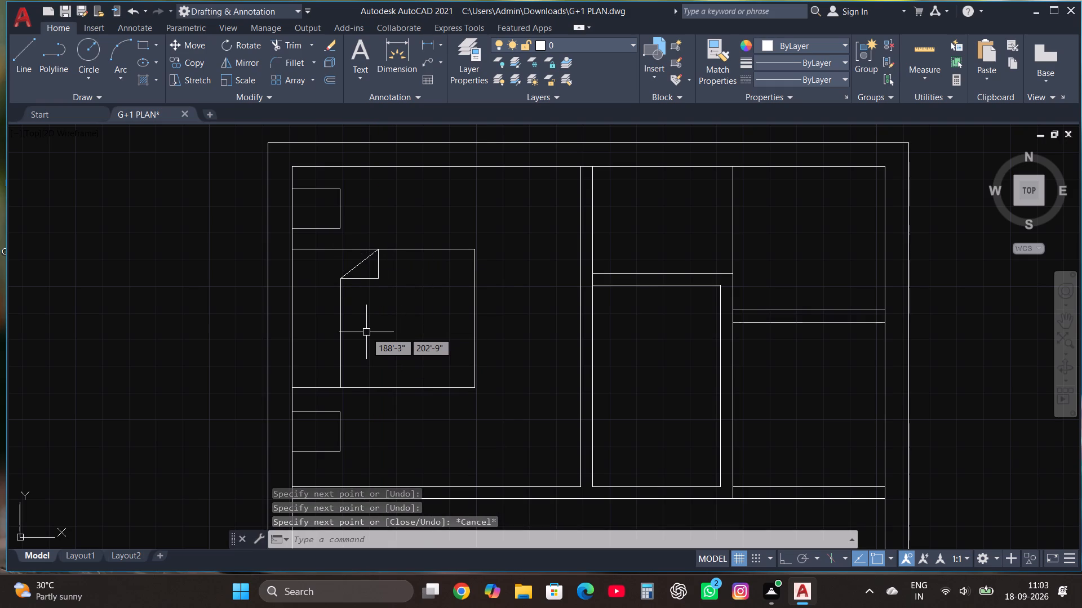
Draw a pillow rectangle about 1'-4" by 3'-5" from the bed's lower wall-side corner.
click(142, 48)
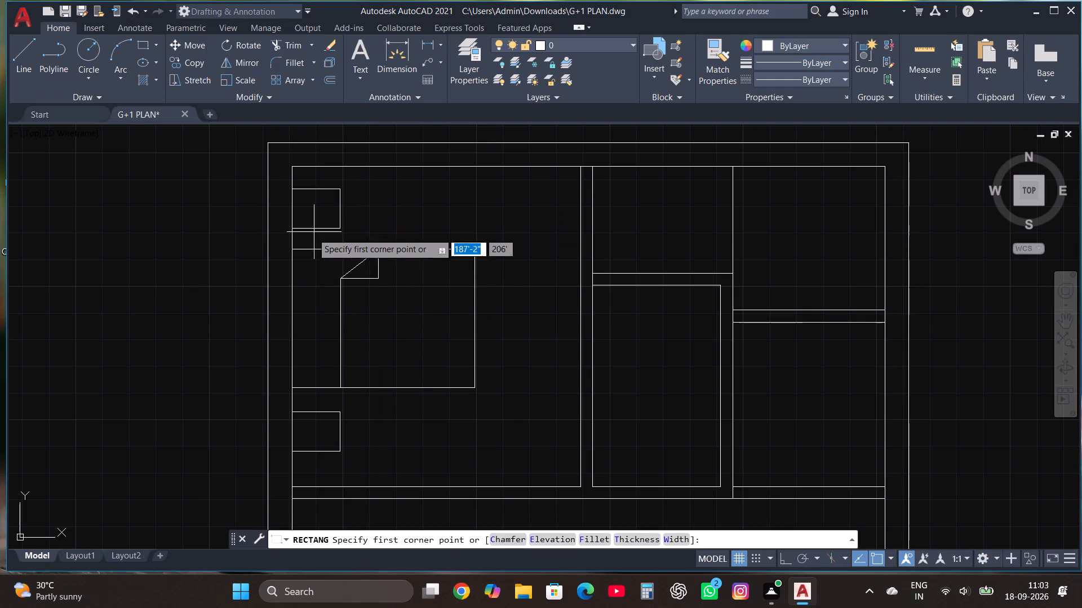
click(292, 389)
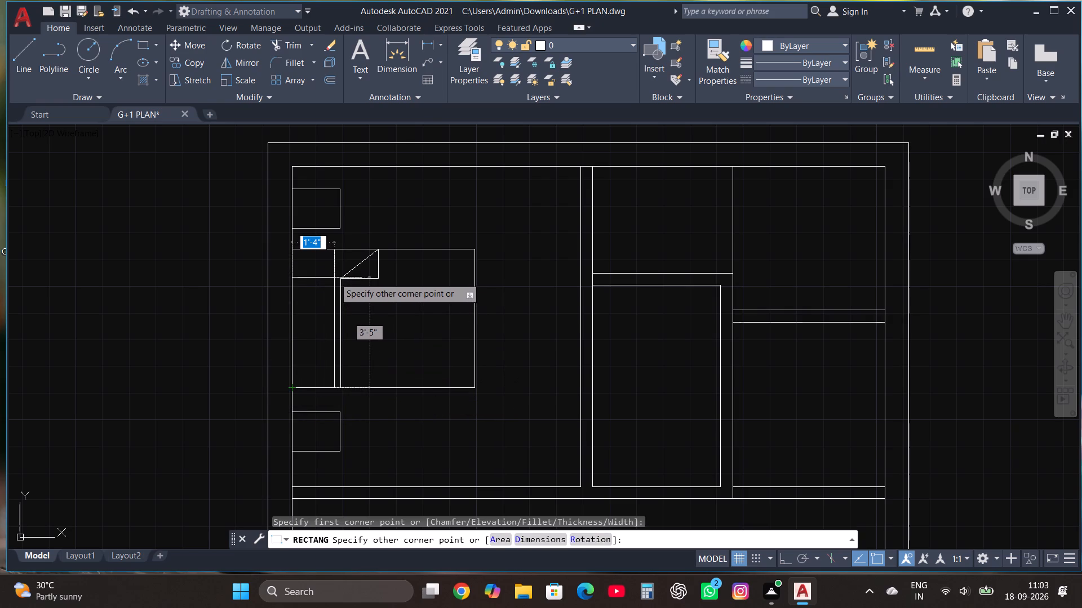
click(334, 278)
key(Escape)
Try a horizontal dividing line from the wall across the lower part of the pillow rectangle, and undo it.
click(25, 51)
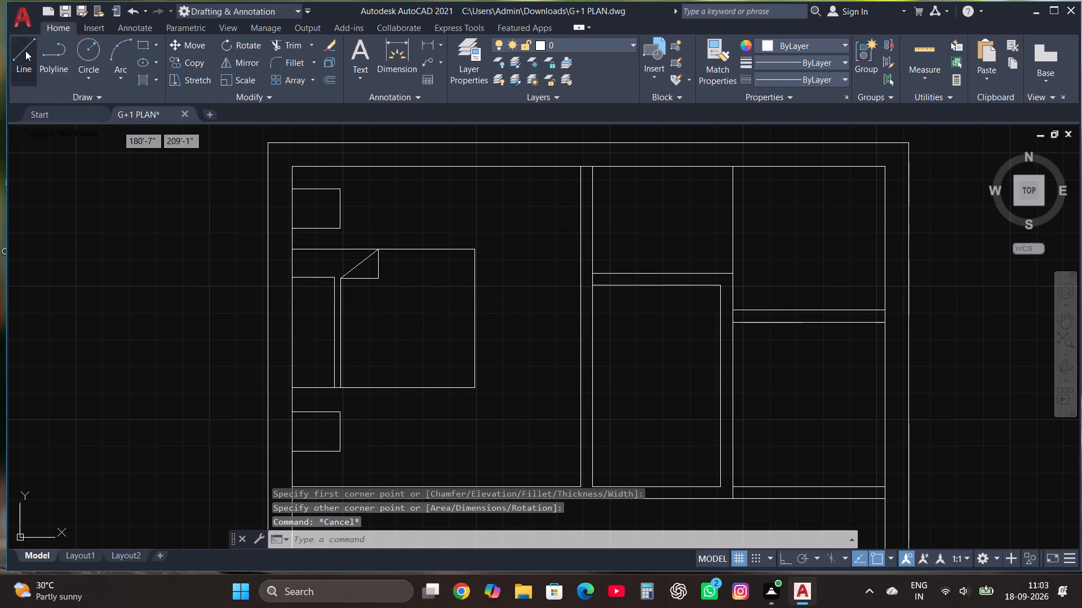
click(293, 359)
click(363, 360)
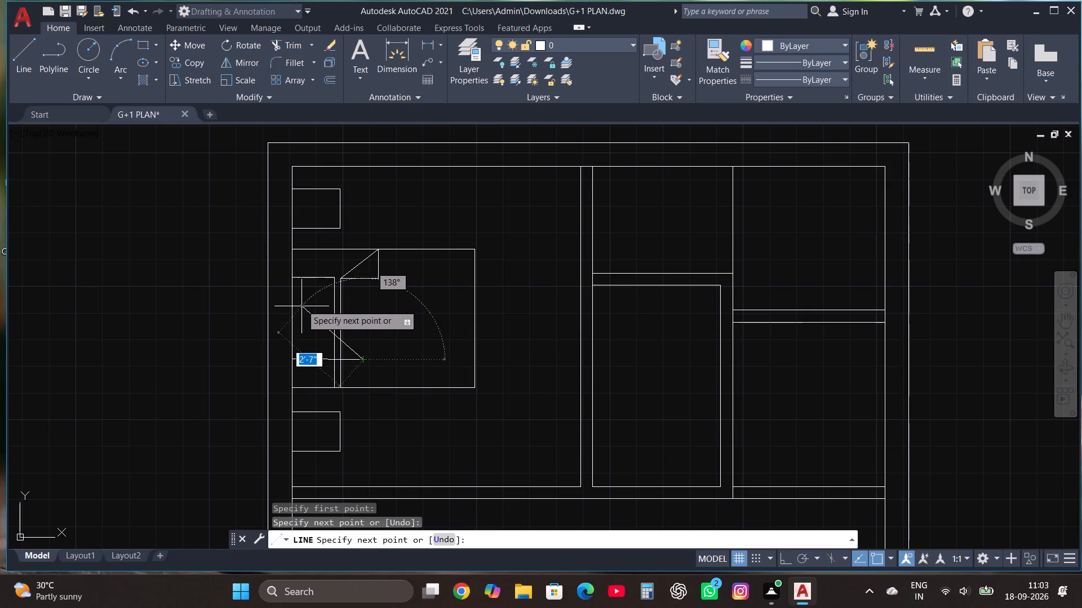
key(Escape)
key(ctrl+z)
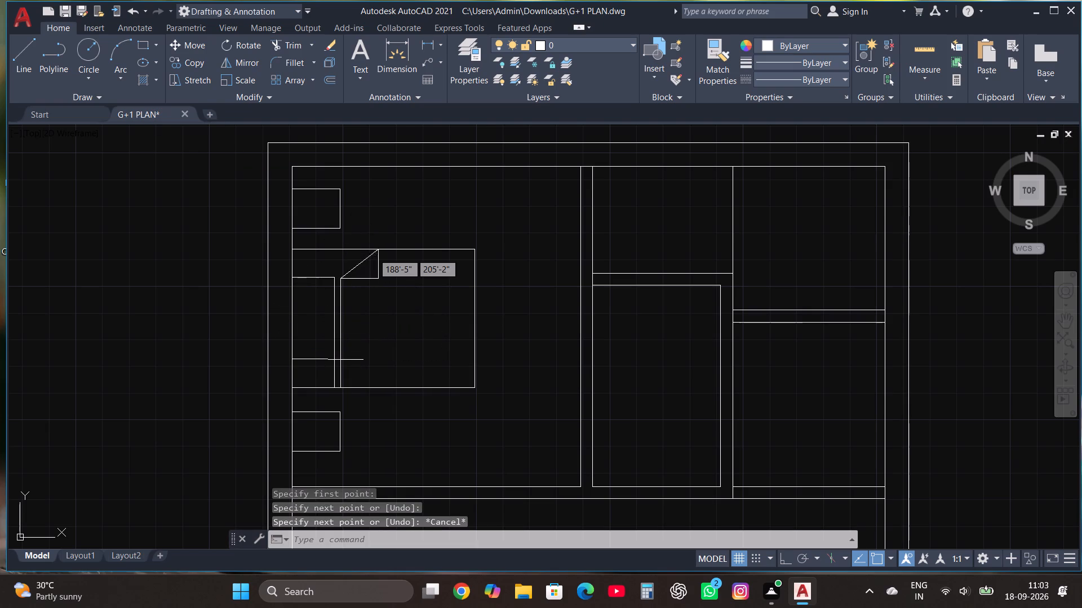
Draw two horizontal dividing lines from the wall across the pillow rectangle, extending past the vertical sheet line.
click(28, 57)
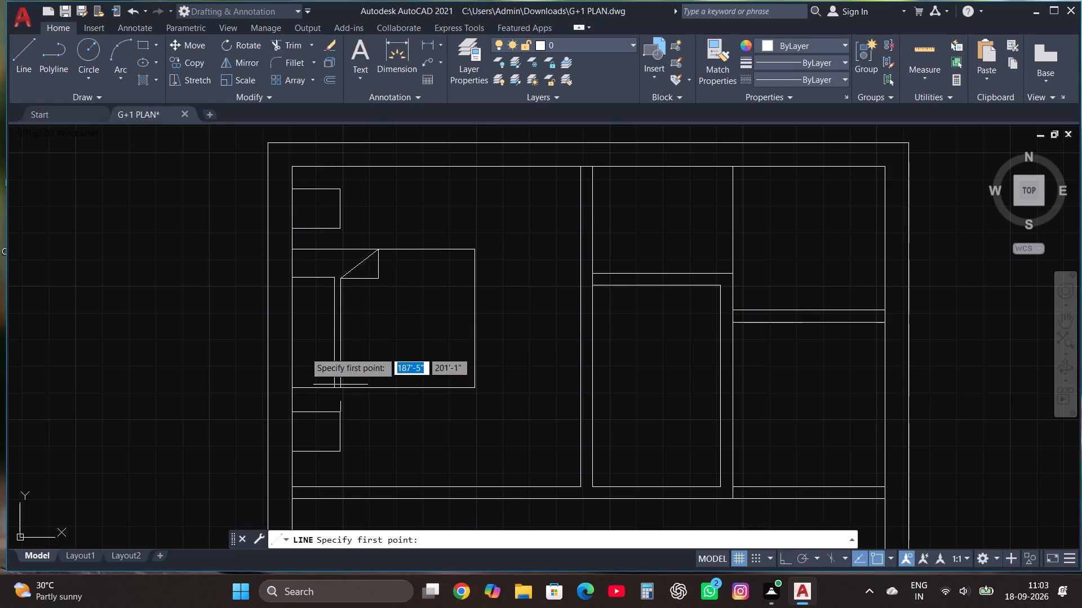
click(292, 358)
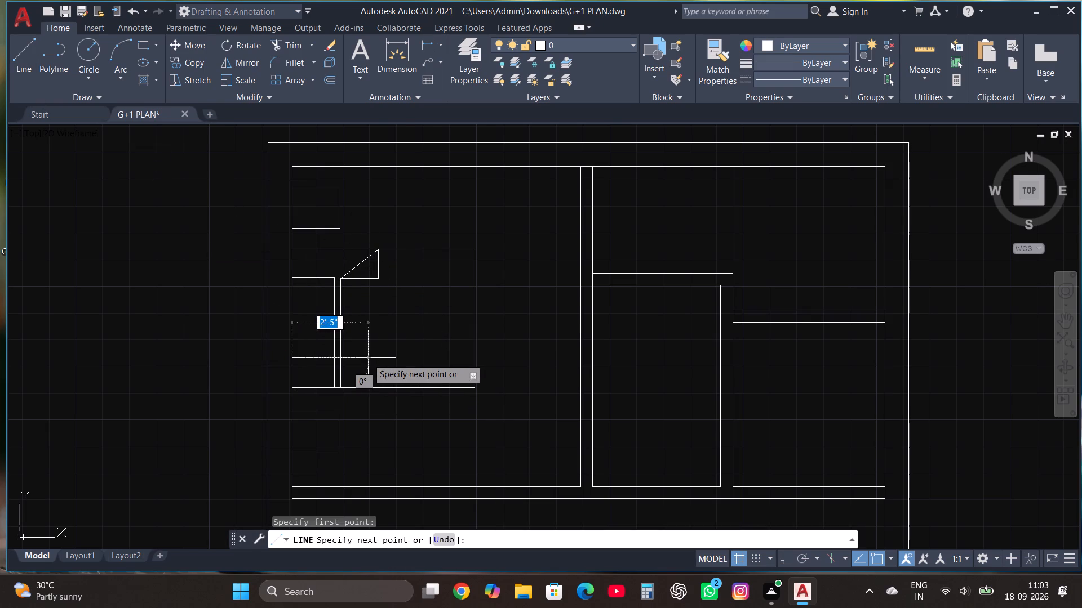
click(358, 358)
click(31, 48)
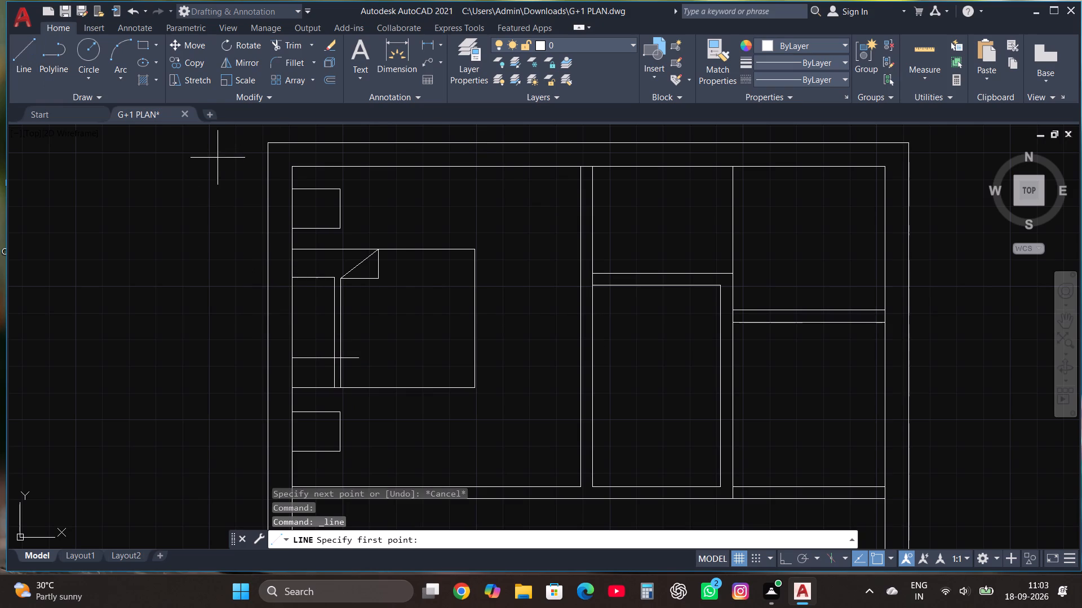
click(295, 315)
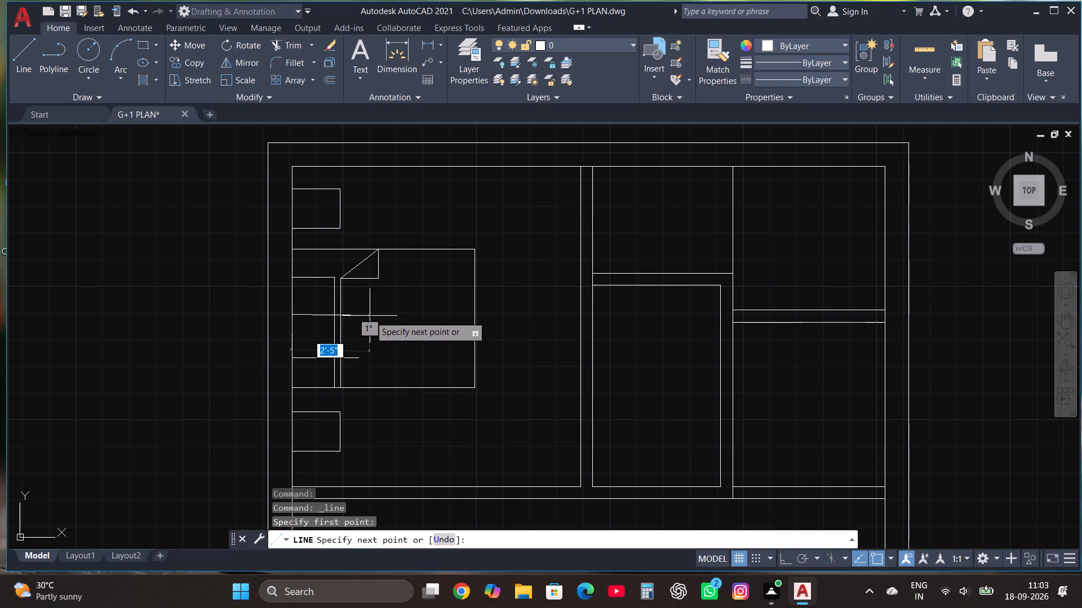
key(F8)
click(370, 316)
key(Escape)
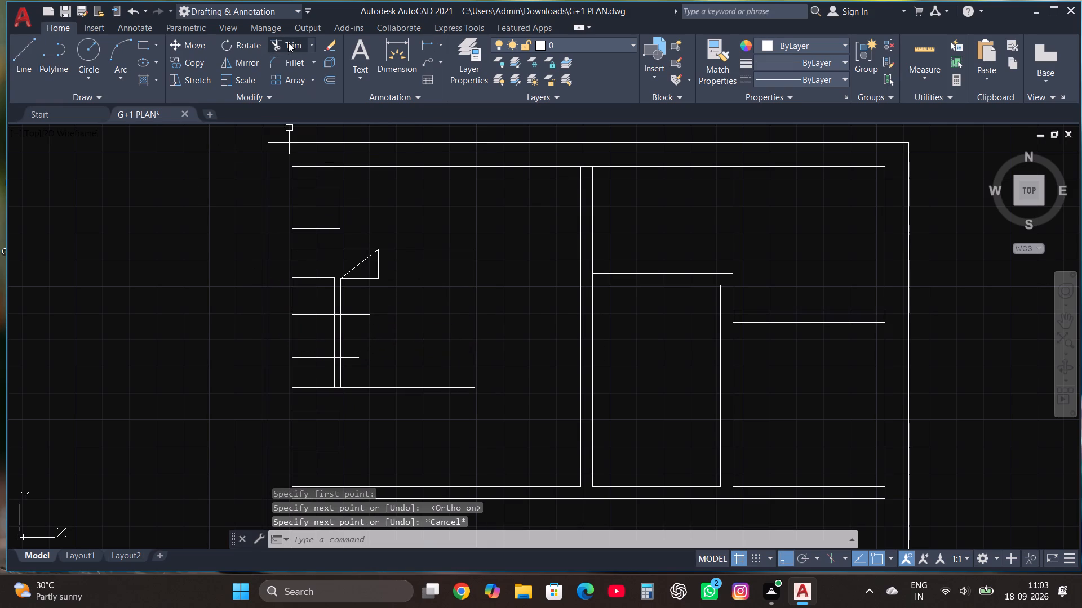
Trim the two dividing lines back to the pillow rectangle's outer edge.
click(288, 42)
click(356, 357)
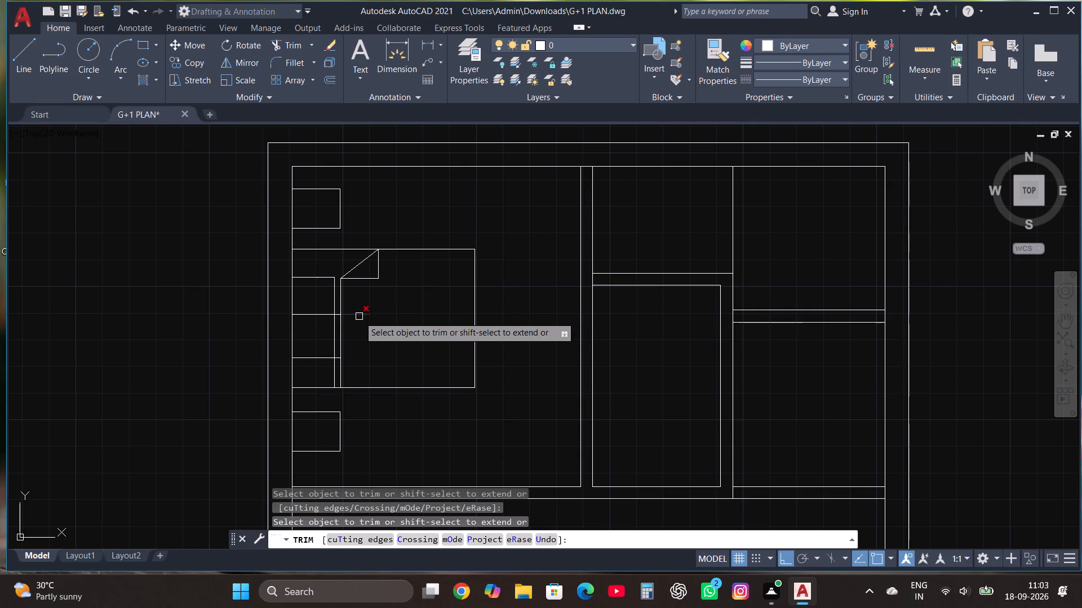
click(359, 316)
click(339, 316)
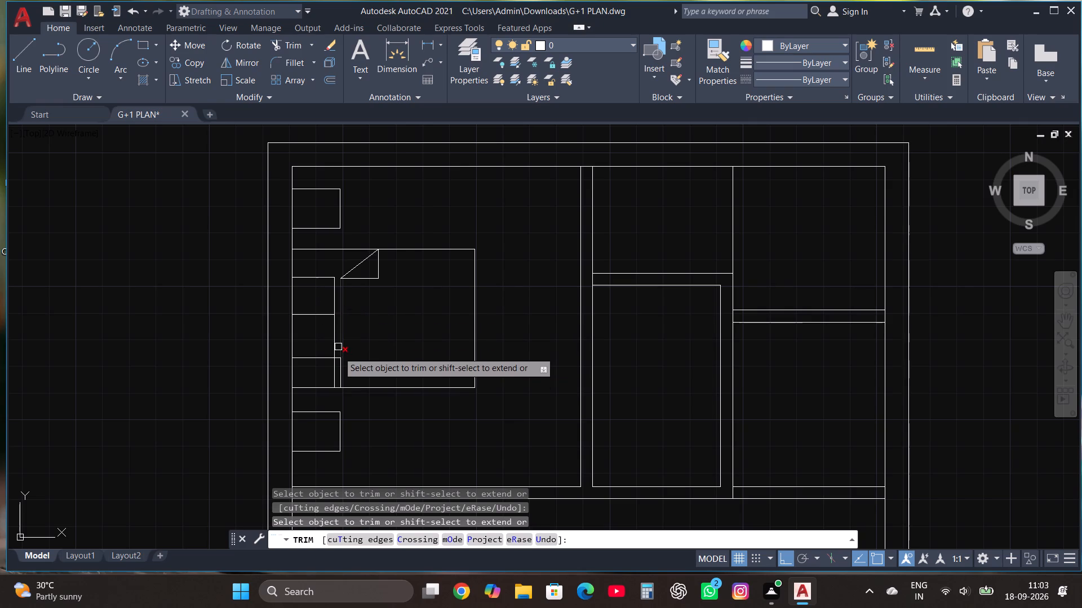
click(336, 356)
key(Escape)
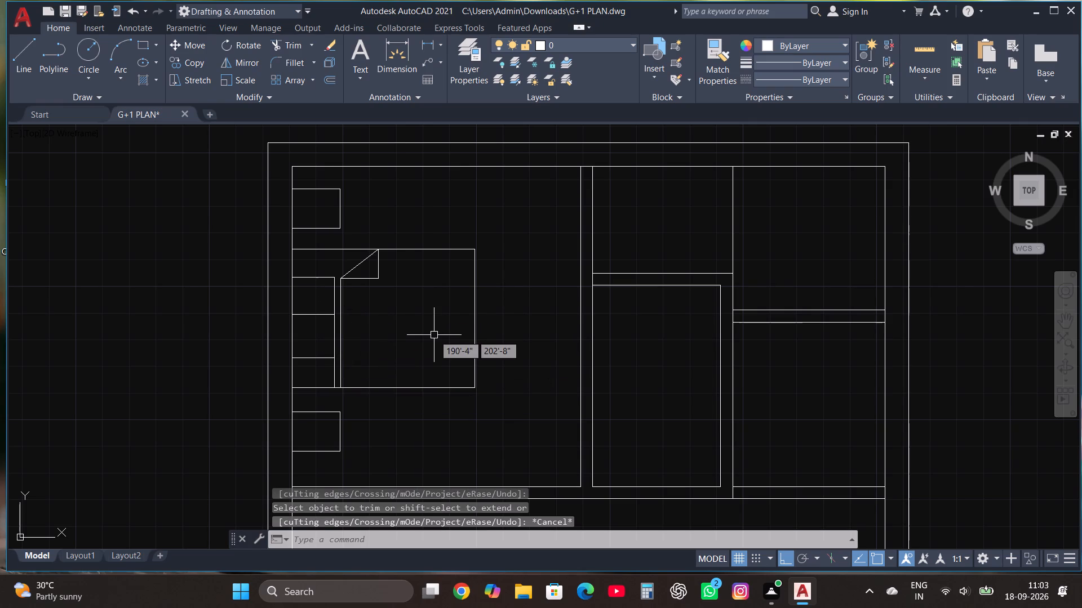
Insert the Door - Imperial block from the architectural tool palette in the empty space to the right of the plan.
scroll(434, 335, down, 3)
text(TOOL)
click(673, 363)
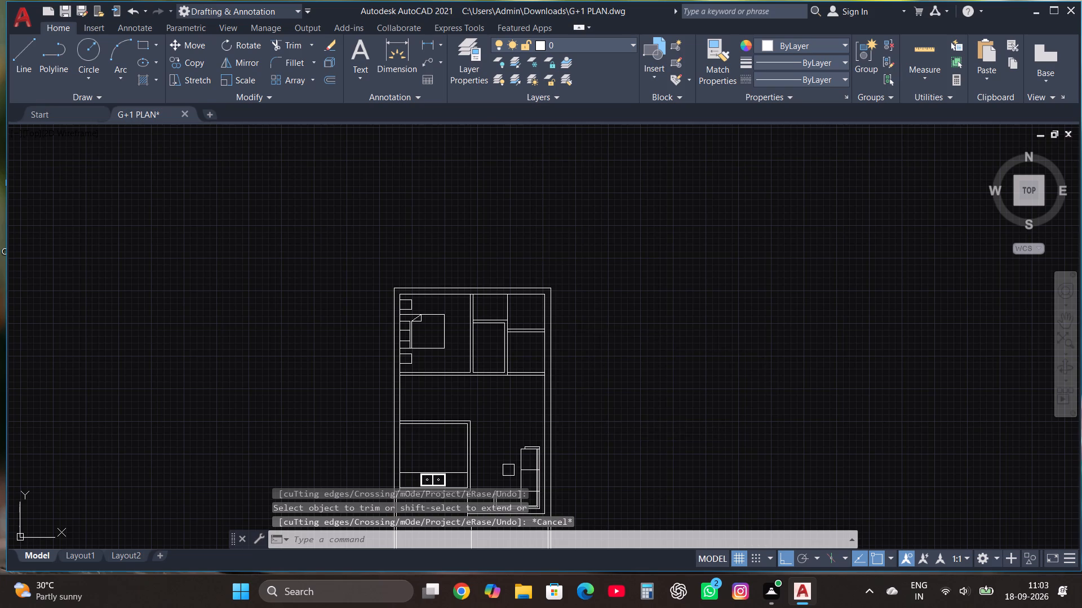
click(613, 117)
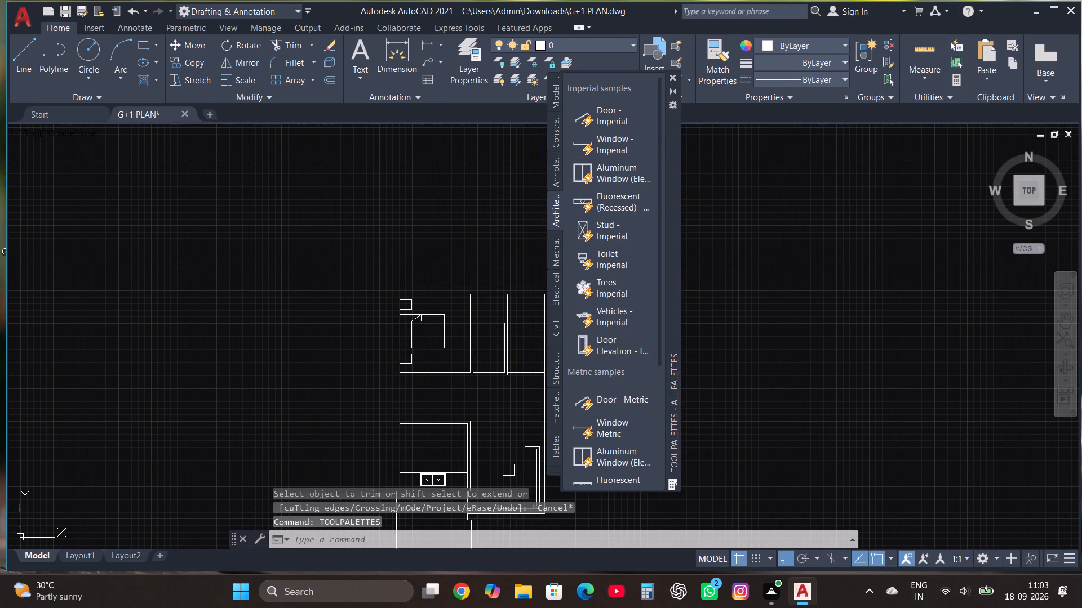
click(760, 324)
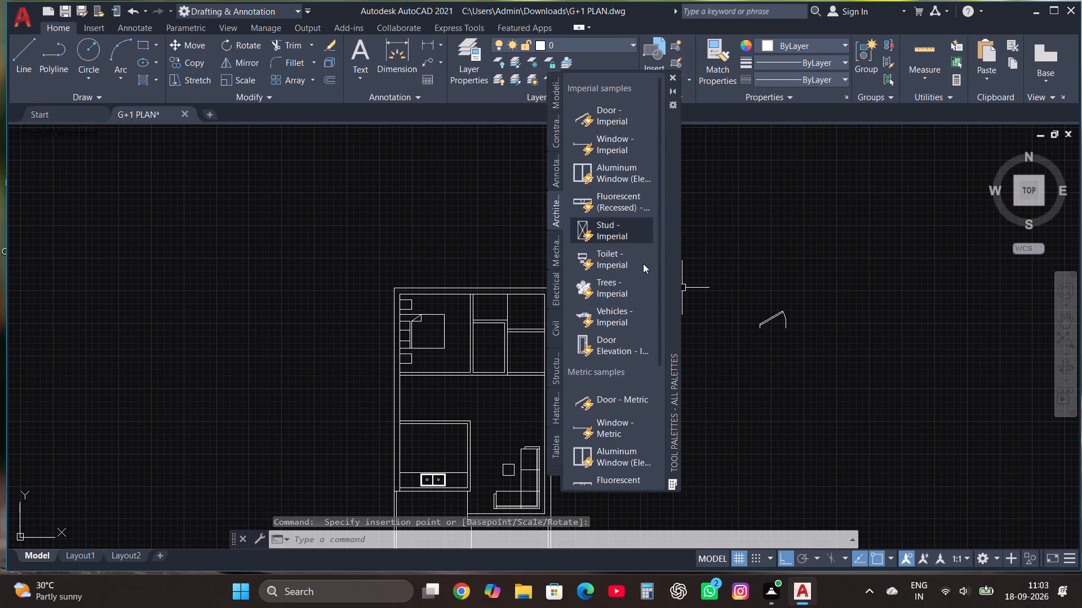
Insert the Toilet - Imperial block above the door block and close the tool palettes.
click(606, 262)
click(786, 253)
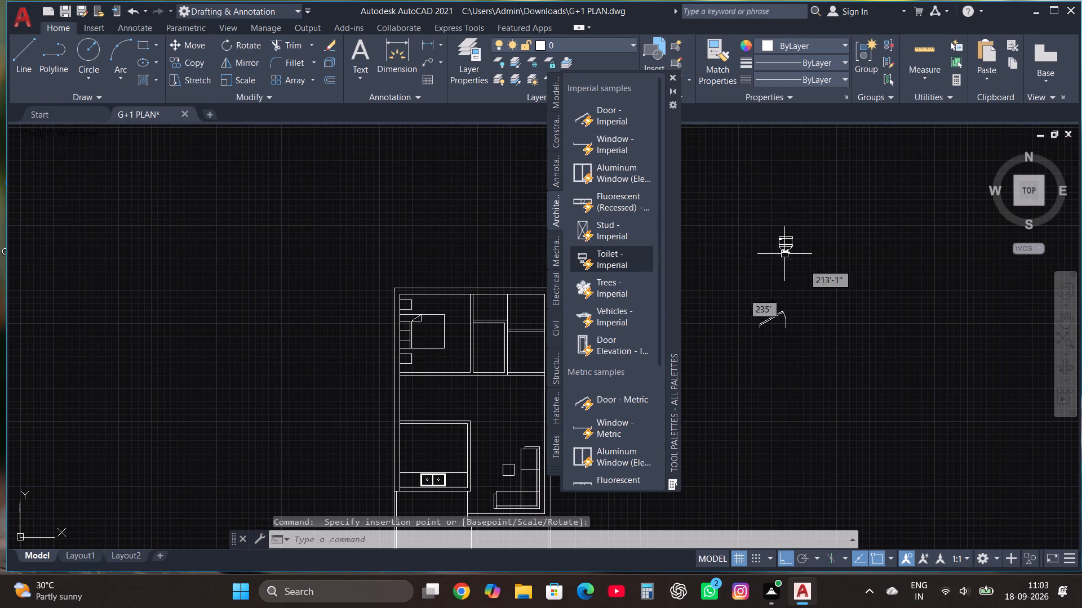
click(673, 79)
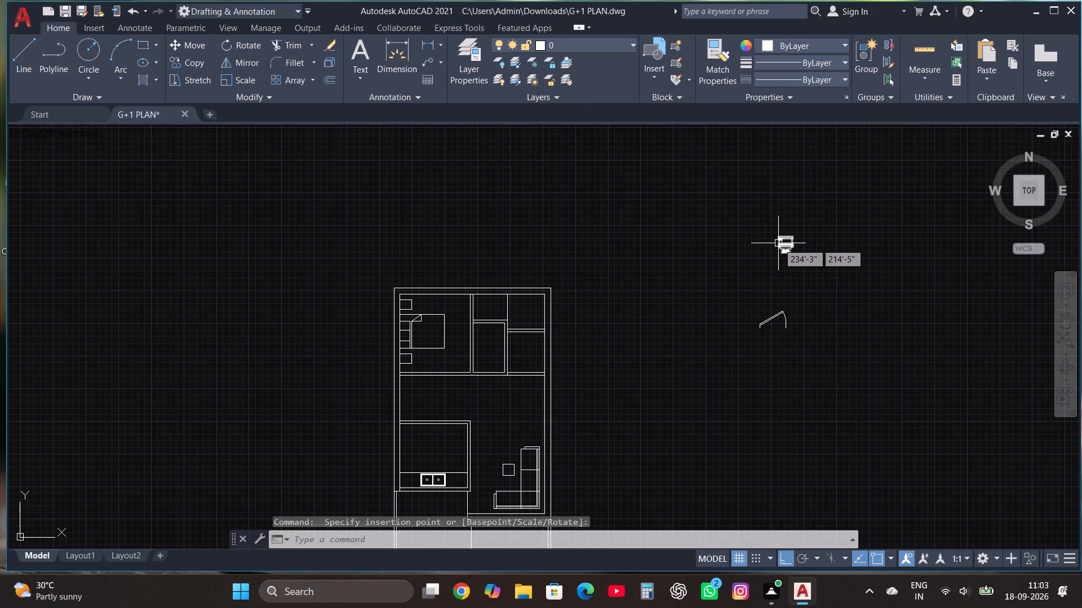
Change the toilet block's view to Elongated (Plan).
click(778, 243)
click(775, 262)
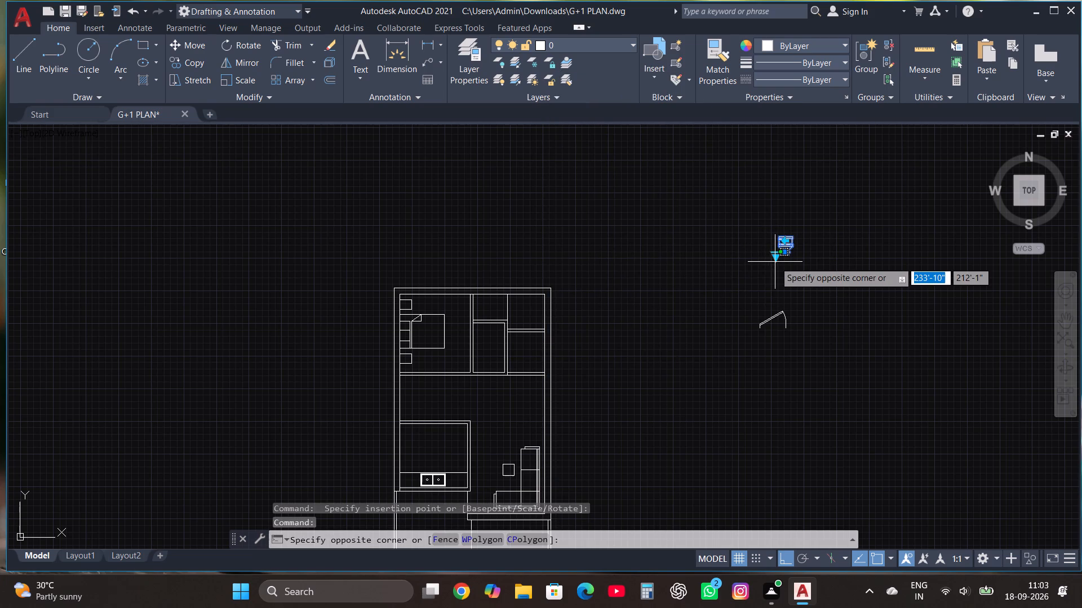
click(775, 256)
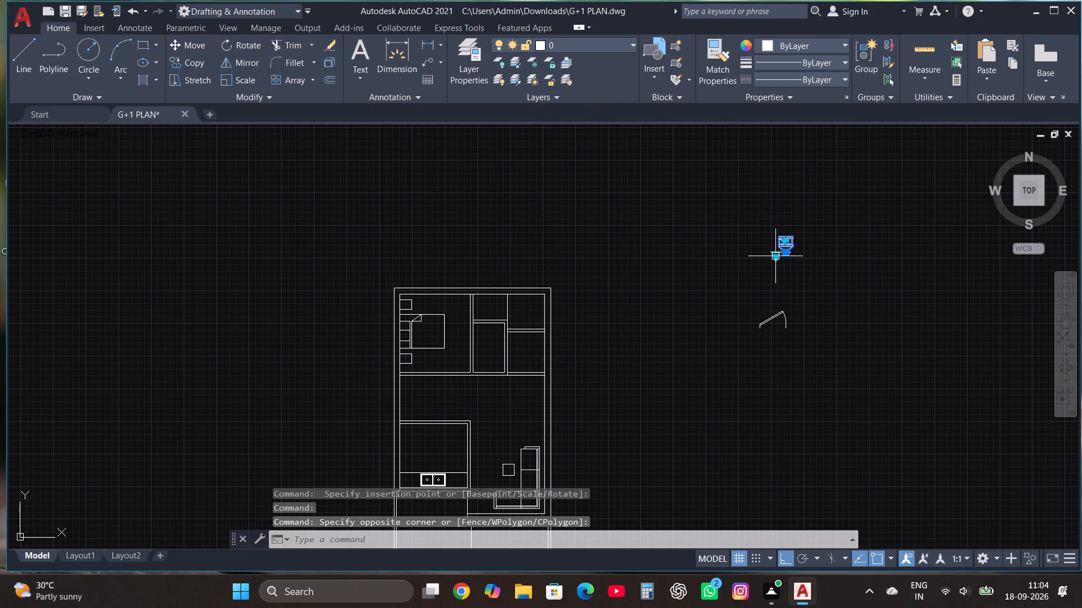
click(779, 253)
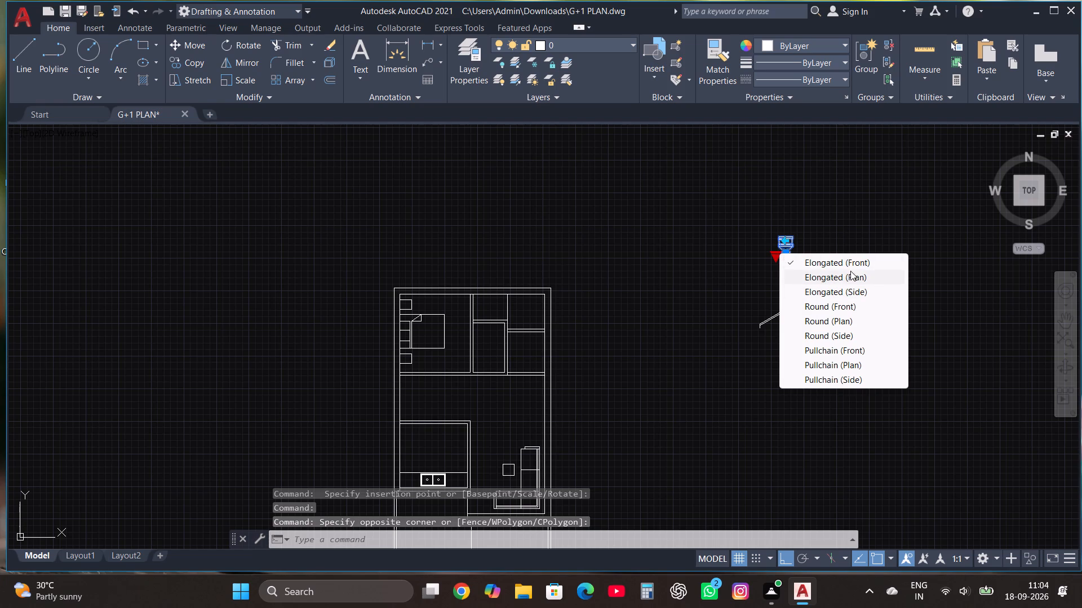
click(850, 271)
Set the door block's opening to Open 90º.
click(765, 320)
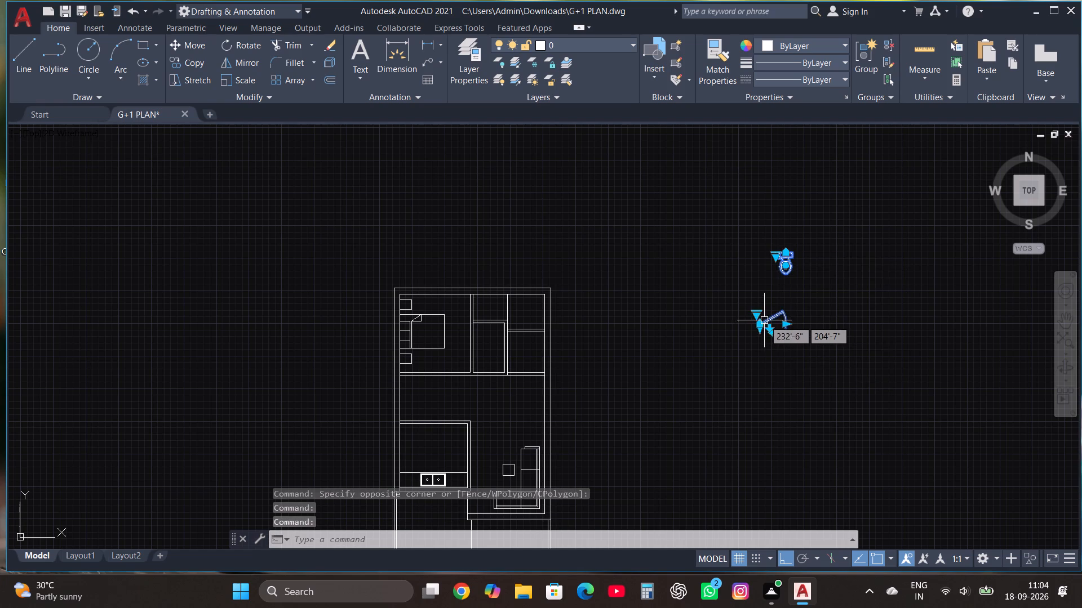
click(758, 315)
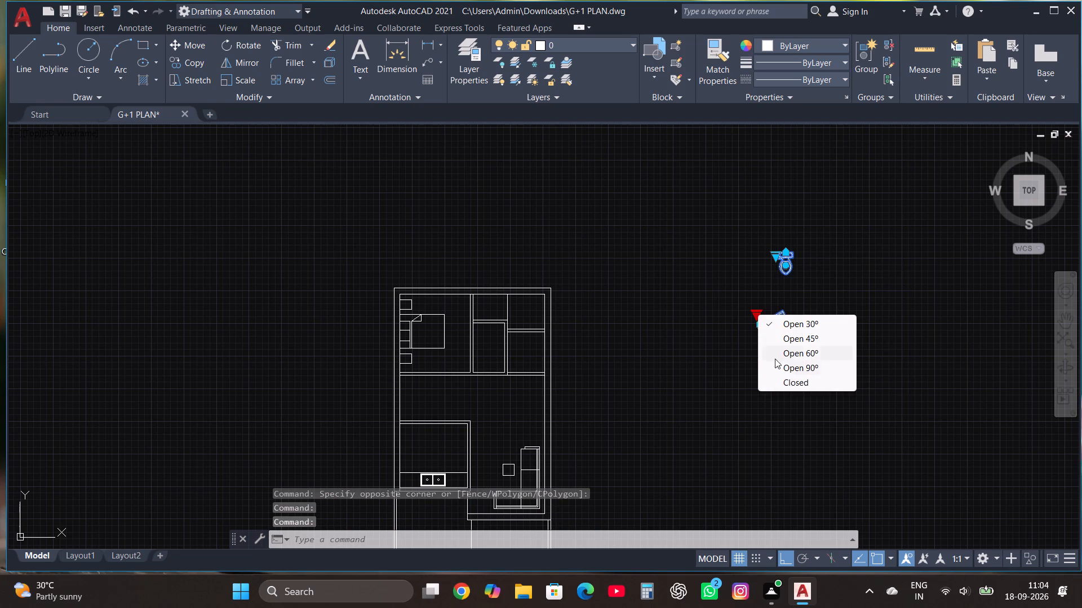
click(786, 373)
key(Escape)
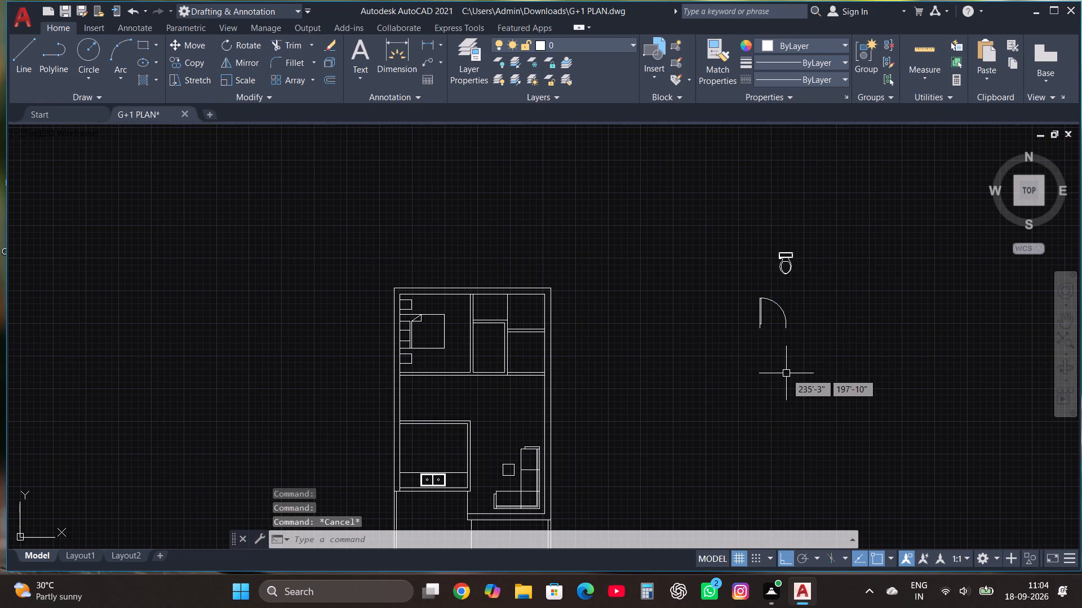
Rotate the toilet block 90° clockwise about the top midpoint of its tank so the bowl faces left.
click(792, 254)
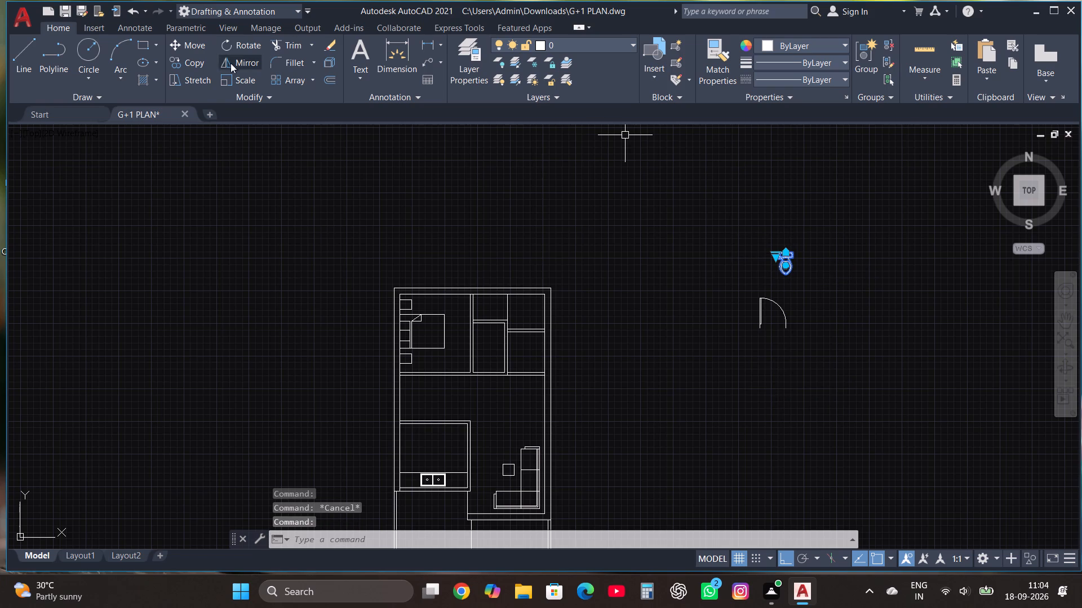
click(240, 52)
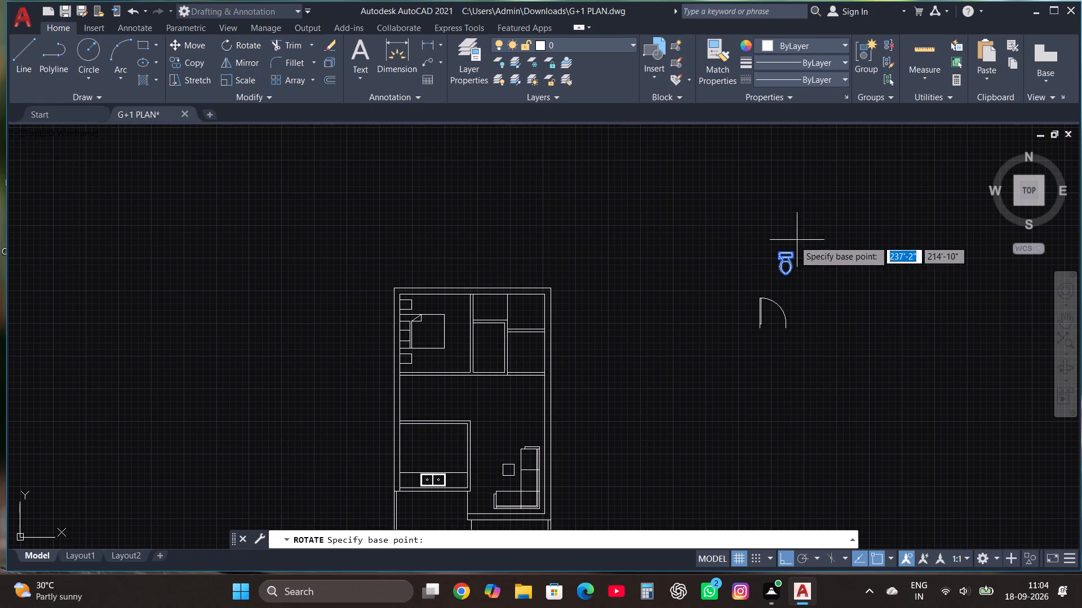
click(786, 249)
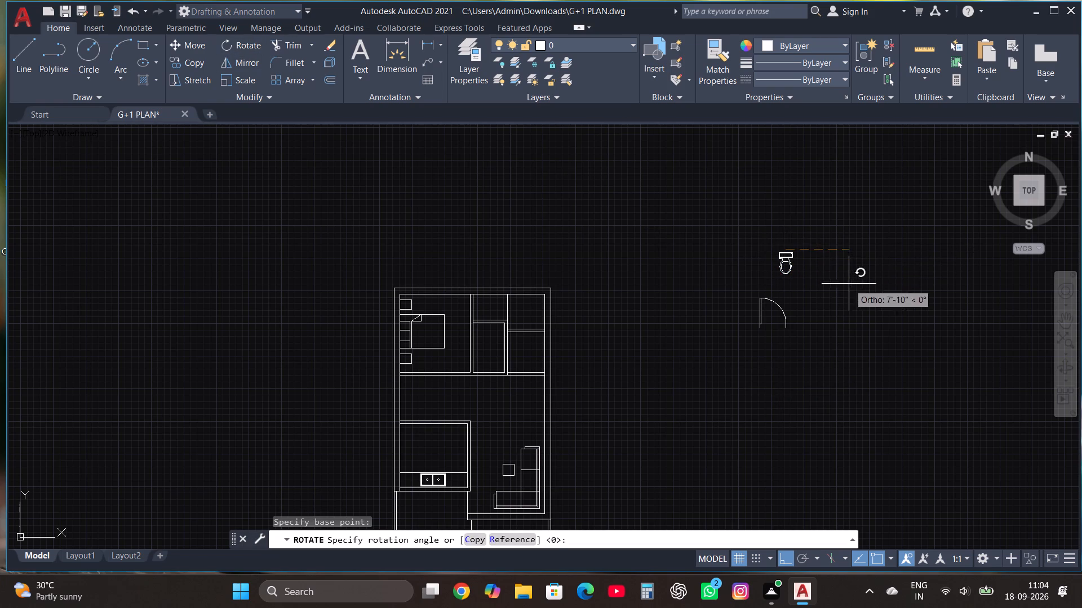
click(777, 354)
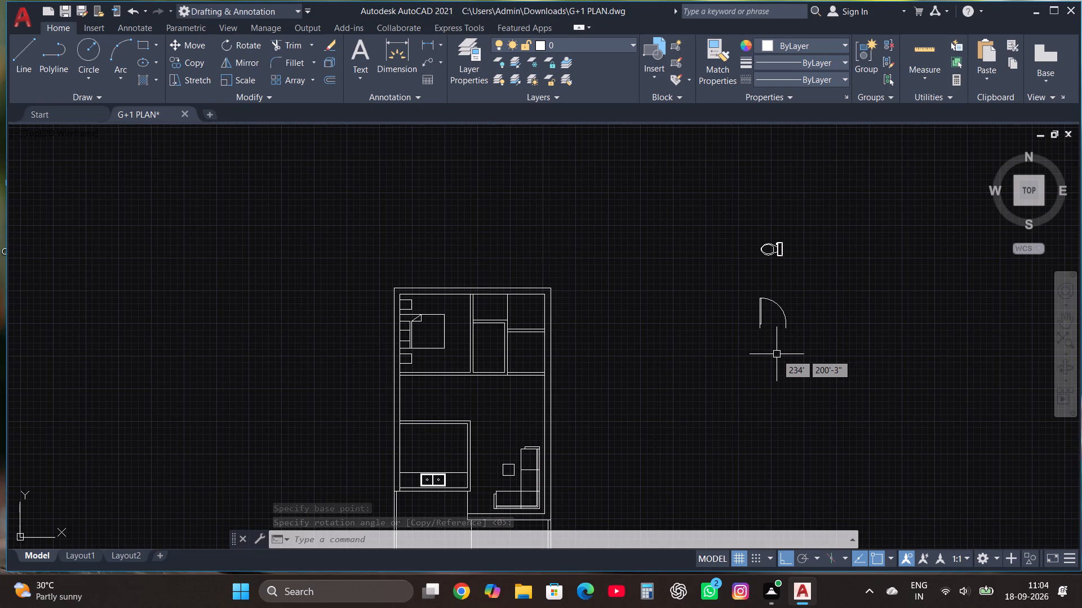
Move the toilet block into the narrow room beside the bedroom, tank against its right wall, with Ortho off.
click(766, 257)
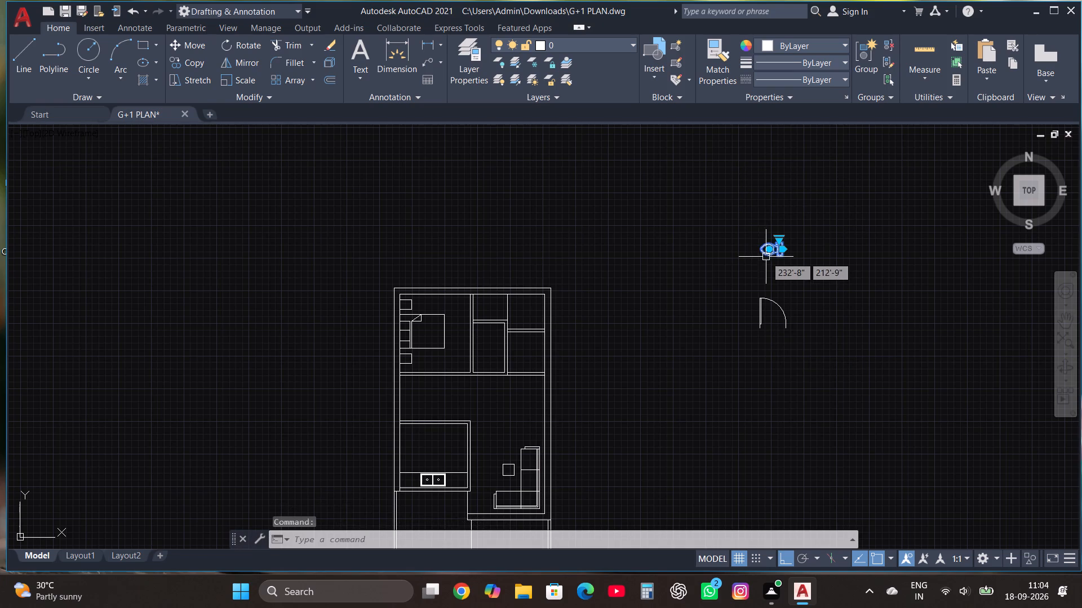
click(185, 45)
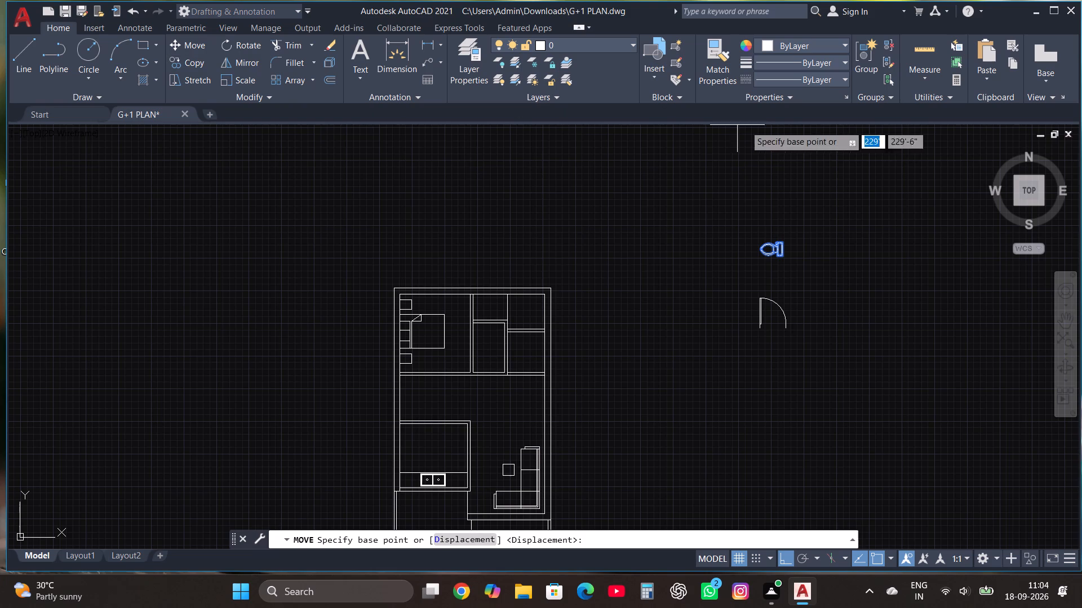
scroll(799, 184, up, 1)
click(773, 278)
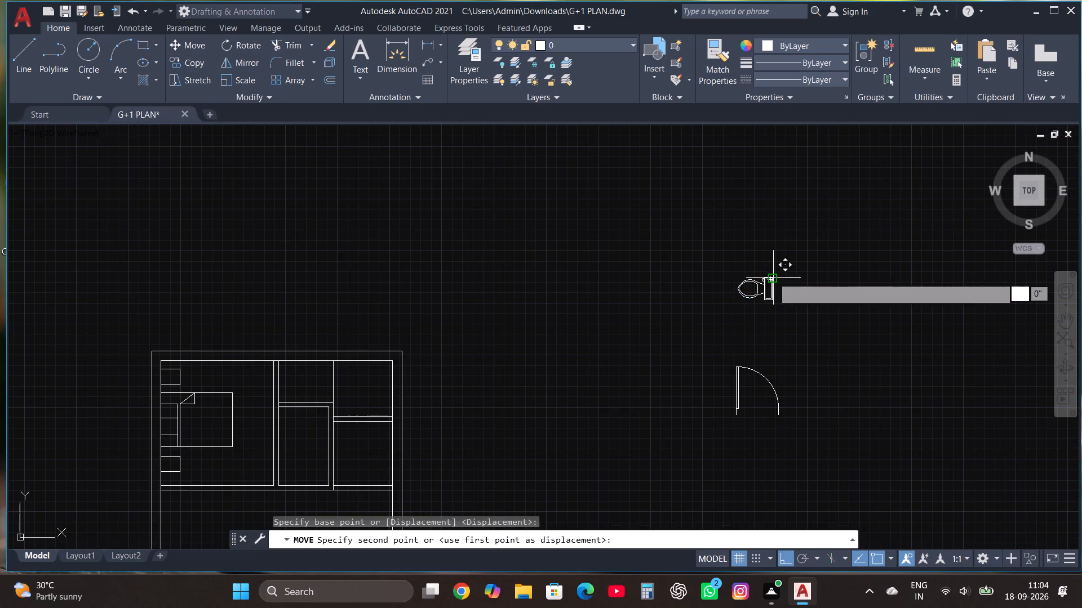
scroll(781, 210, down, 2)
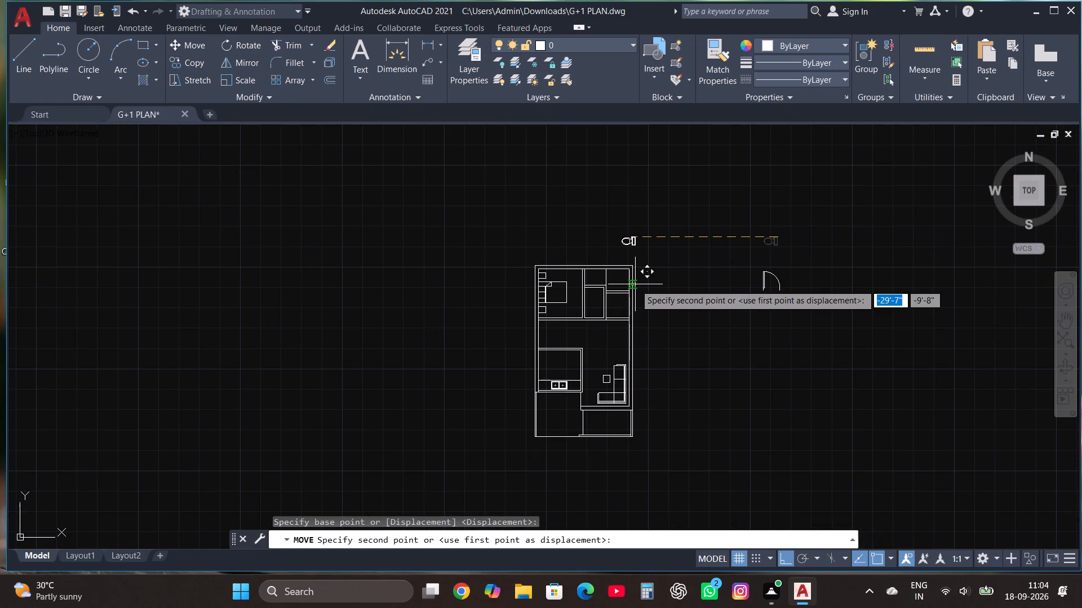
key(F8)
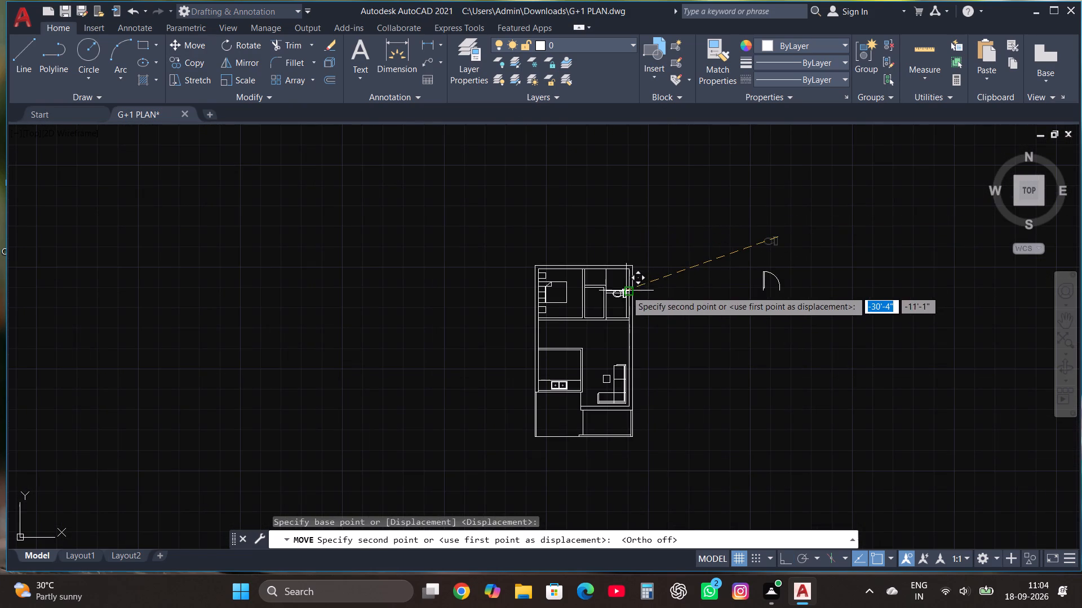
scroll(626, 290, up, 5)
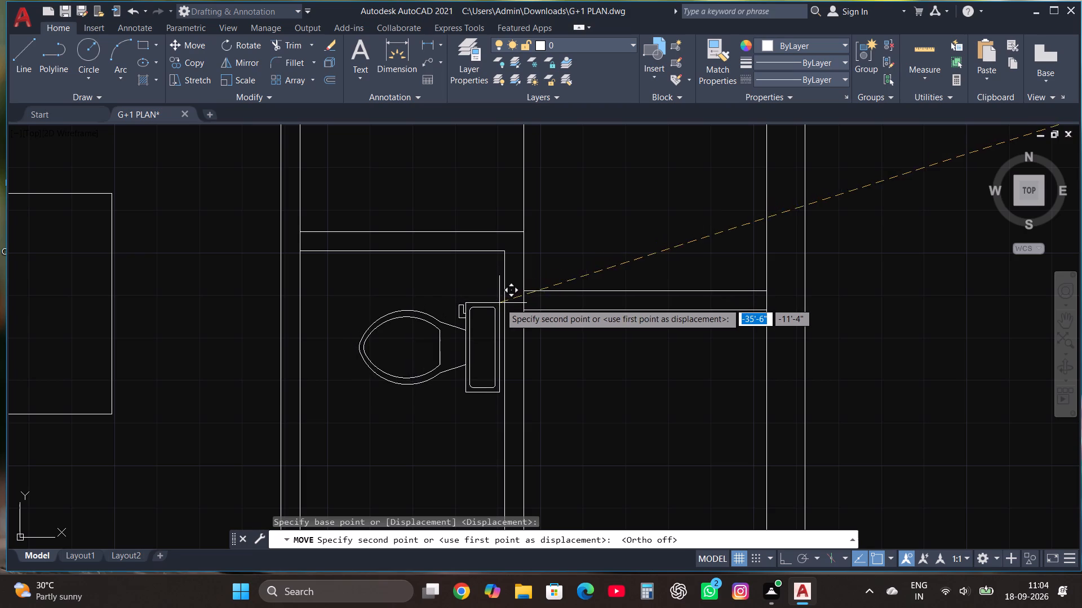
click(502, 310)
scroll(574, 277, down, 1)
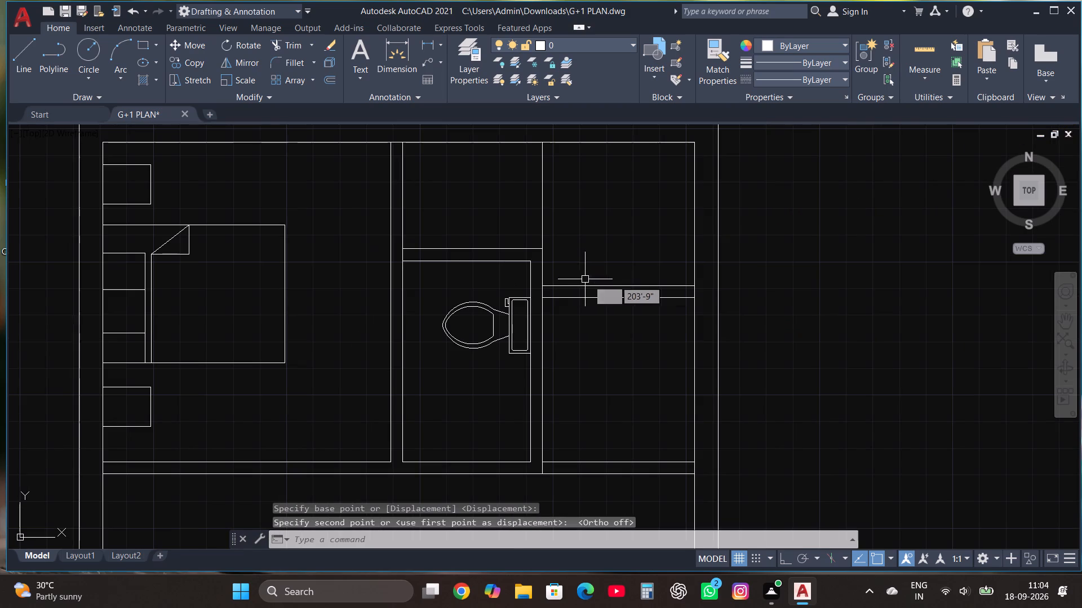
scroll(434, 244, down, 2)
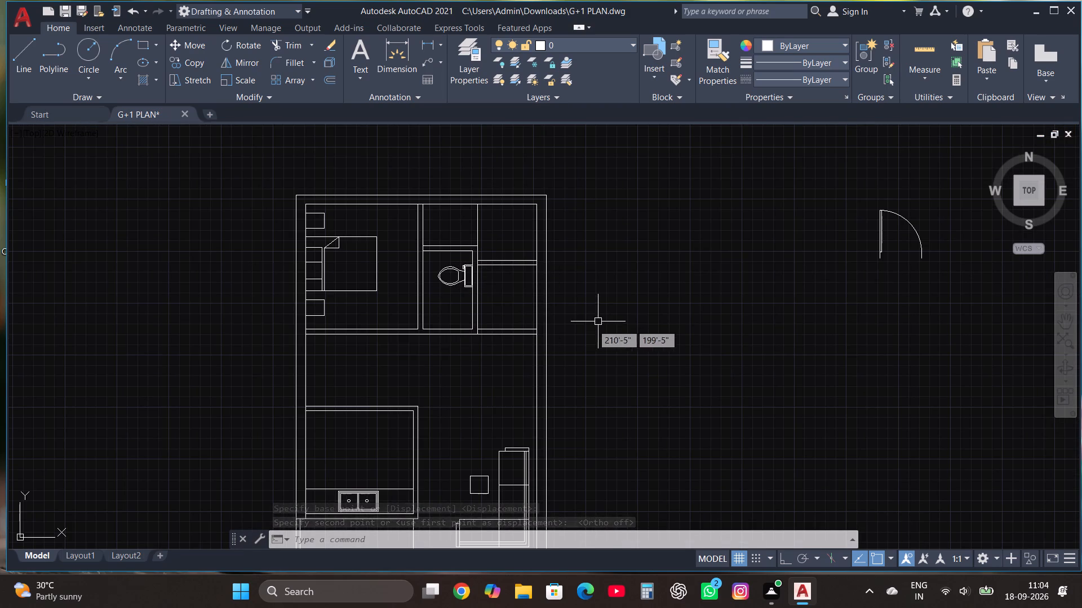
Copy the door block in Multiple mode, placing four copies around the original in the empty space beside the plan.
scroll(420, 372, down, 1)
scroll(742, 315, up, 1)
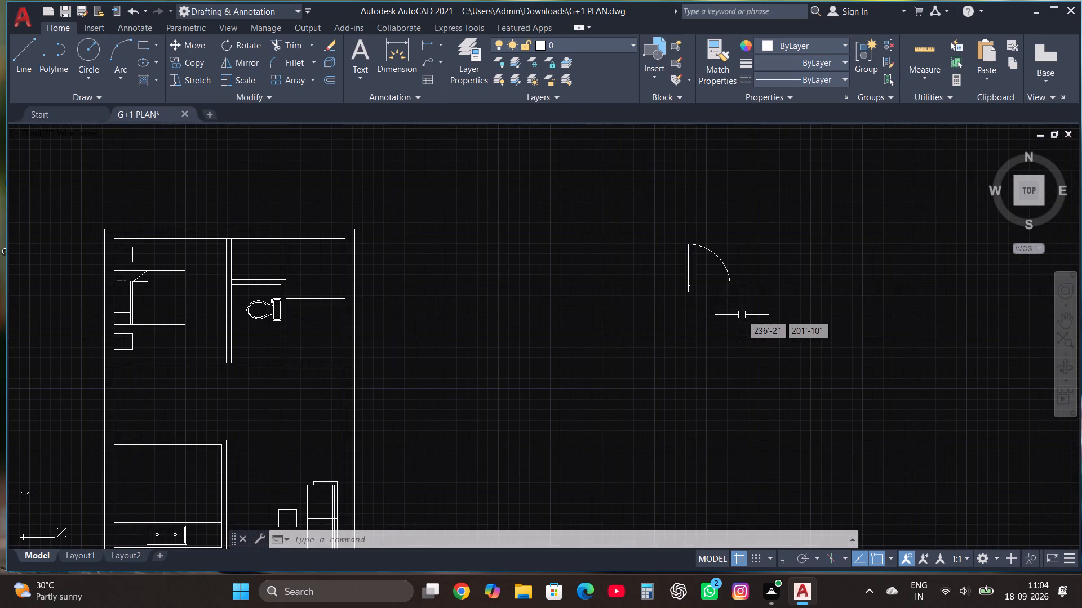
drag(742, 315, 731, 290)
click(663, 241)
scroll(663, 241, up, 1)
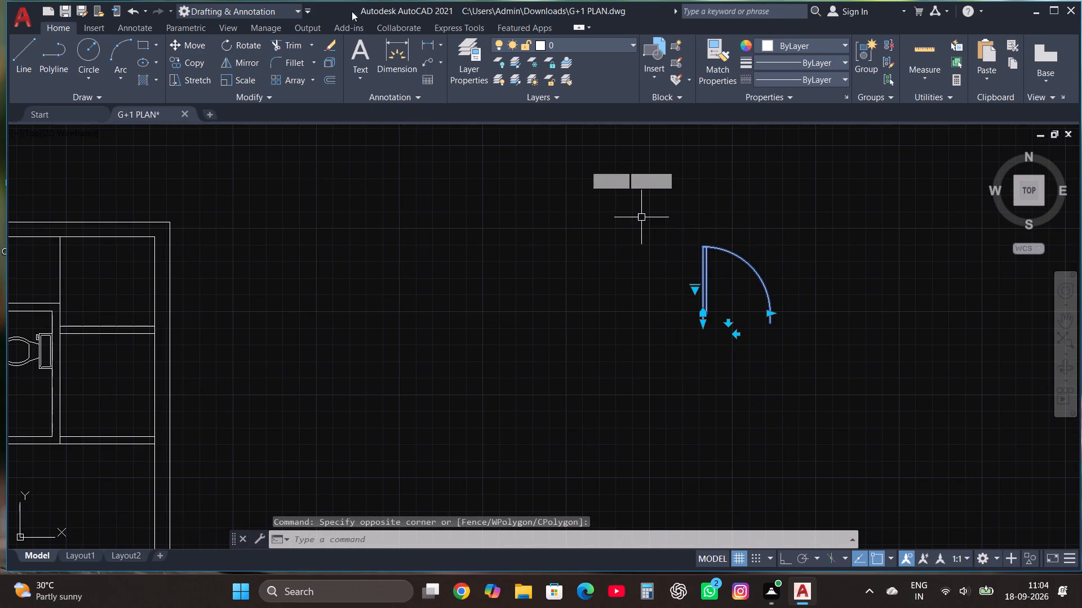
click(195, 65)
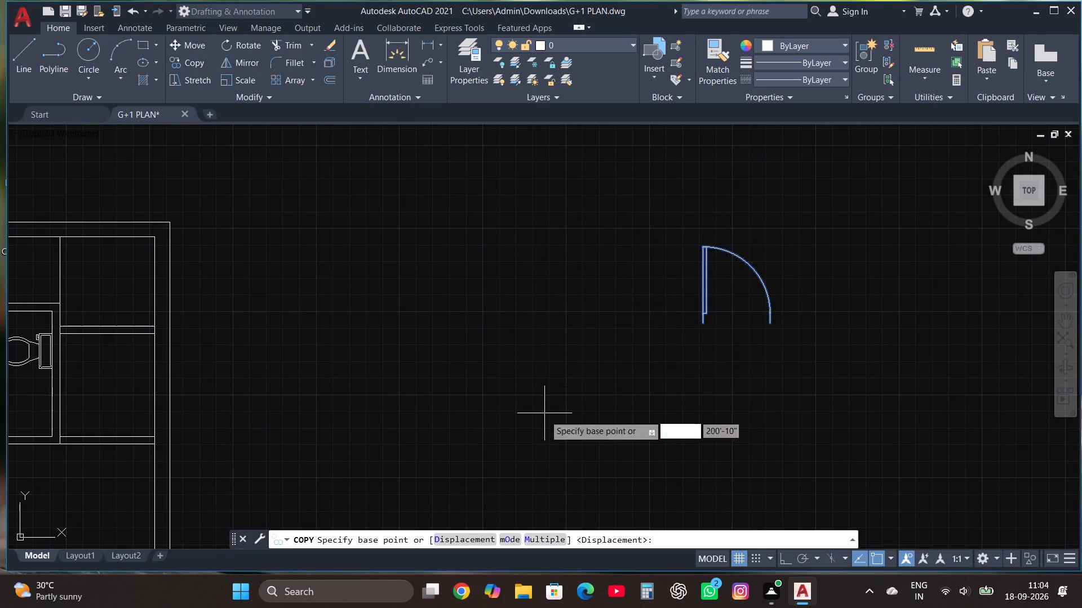
click(547, 543)
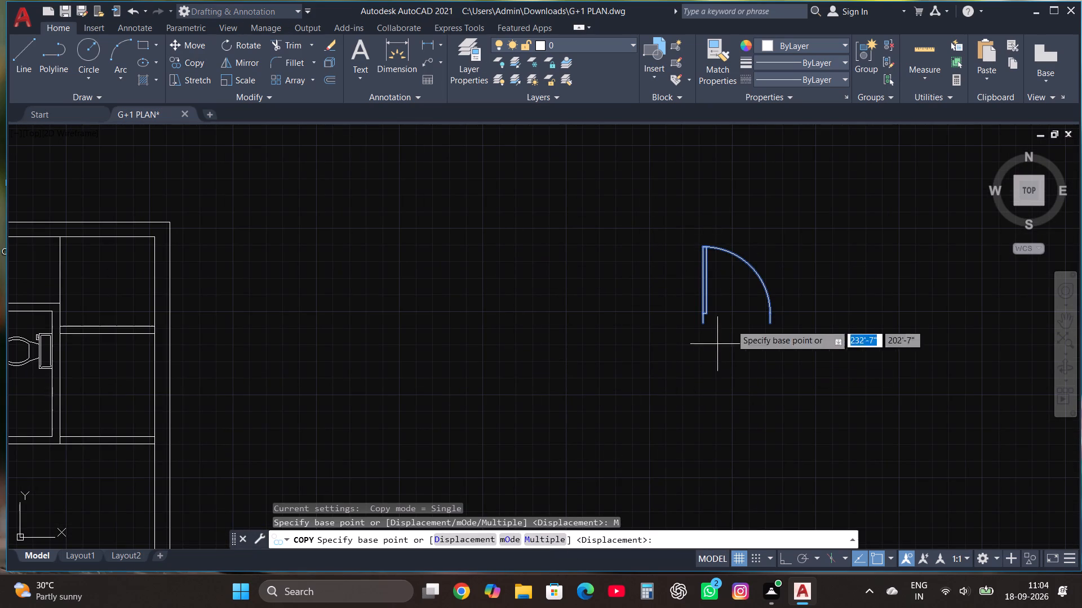
click(737, 283)
click(490, 334)
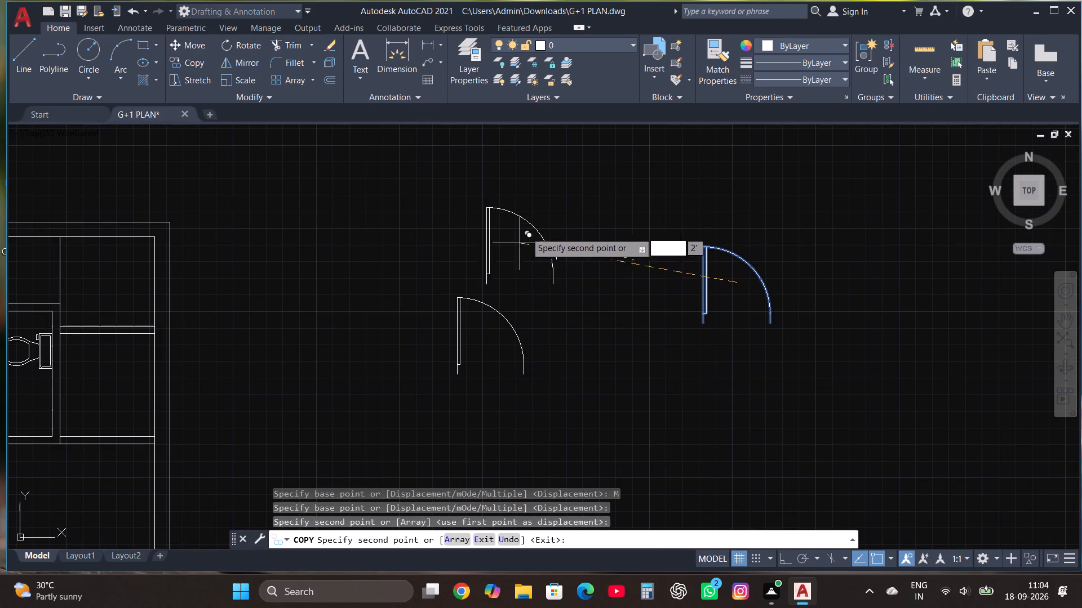
click(578, 215)
click(668, 426)
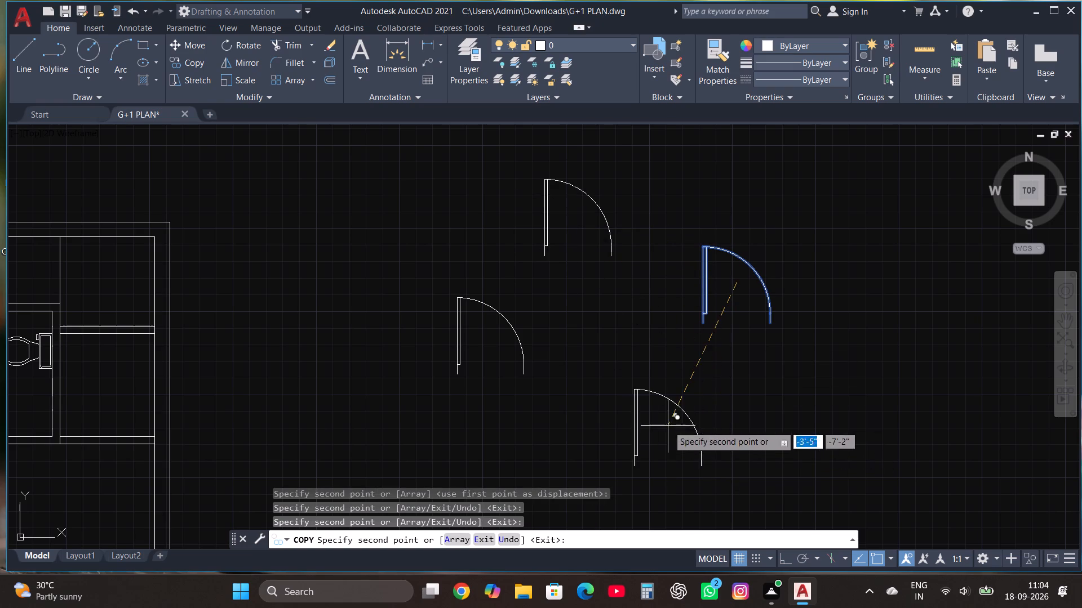
click(872, 319)
key(Escape)
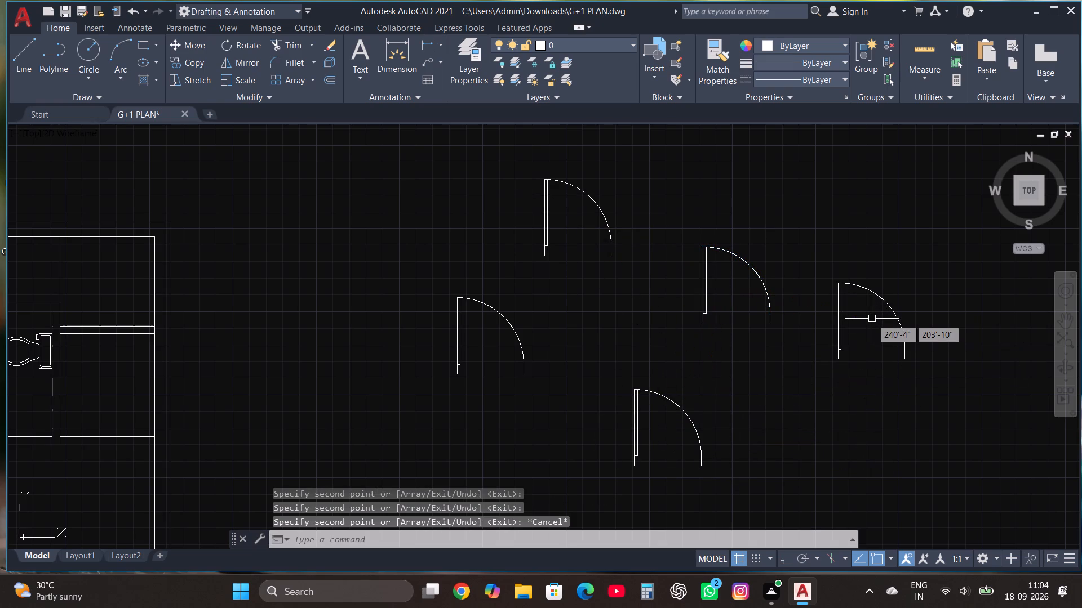
Scale down the leftmost door copy freehand from the lower end of its hinge side to about three quarters size.
scroll(877, 319, down, 1)
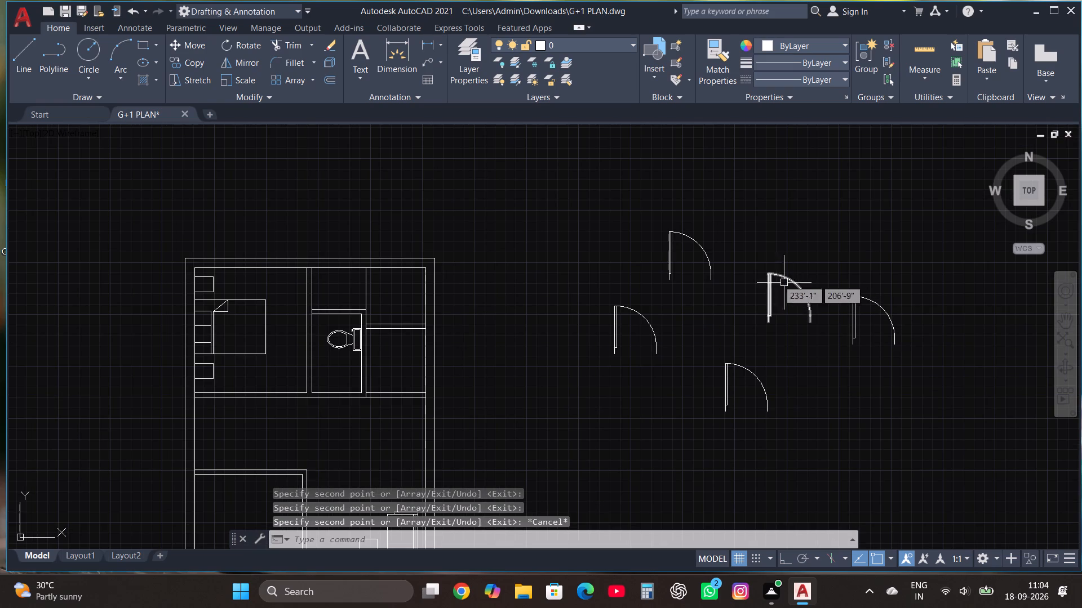
drag(664, 342, 663, 333)
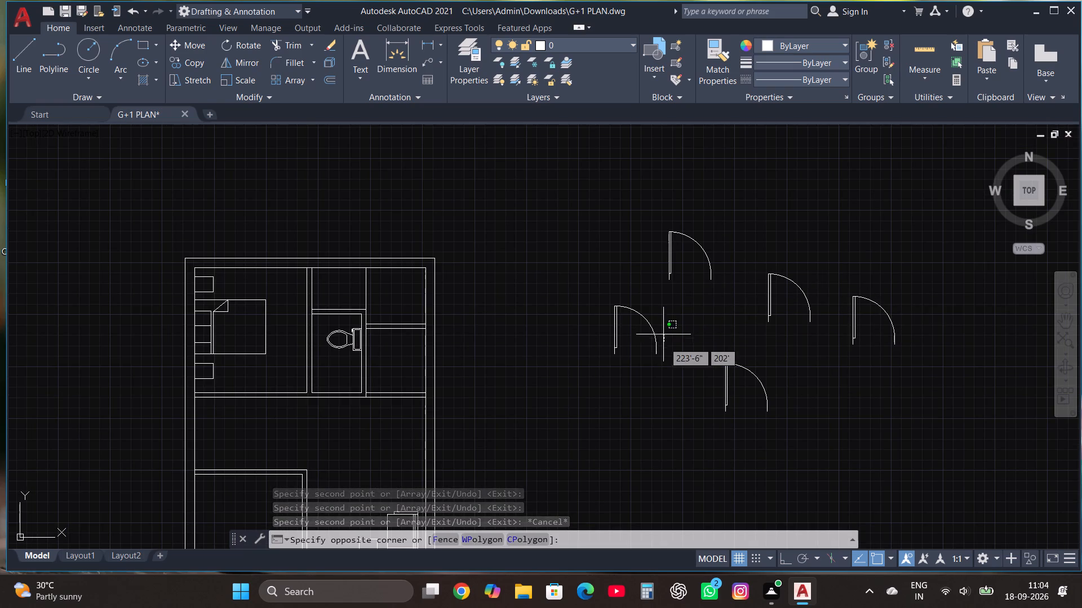
click(645, 298)
click(228, 82)
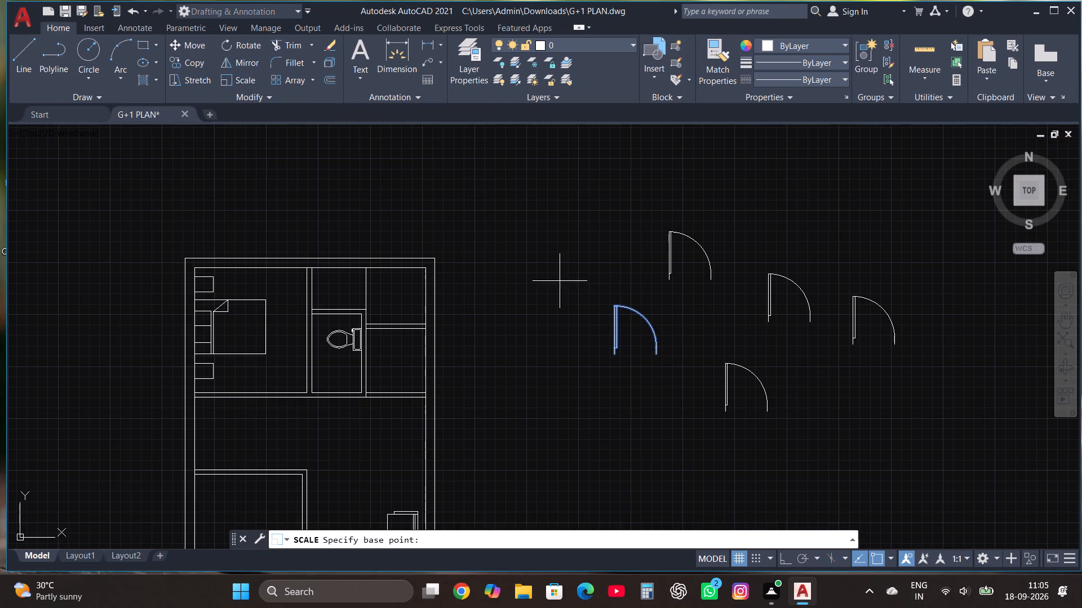
click(617, 356)
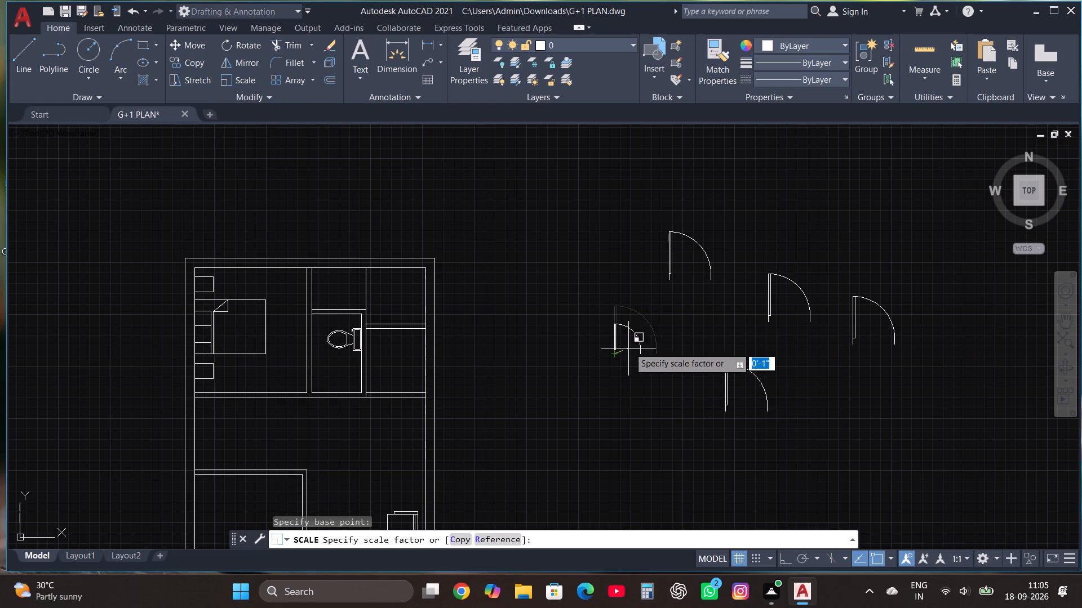
click(631, 346)
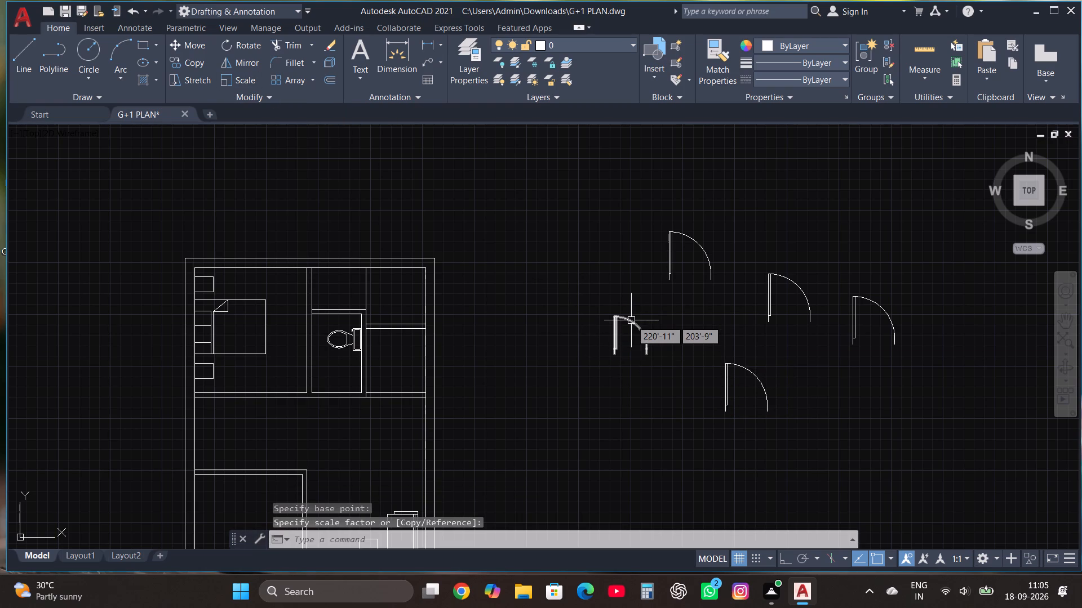
Move the reduced door to the lower-left corner of the small room to the right of the toilet room.
click(631, 320)
click(206, 37)
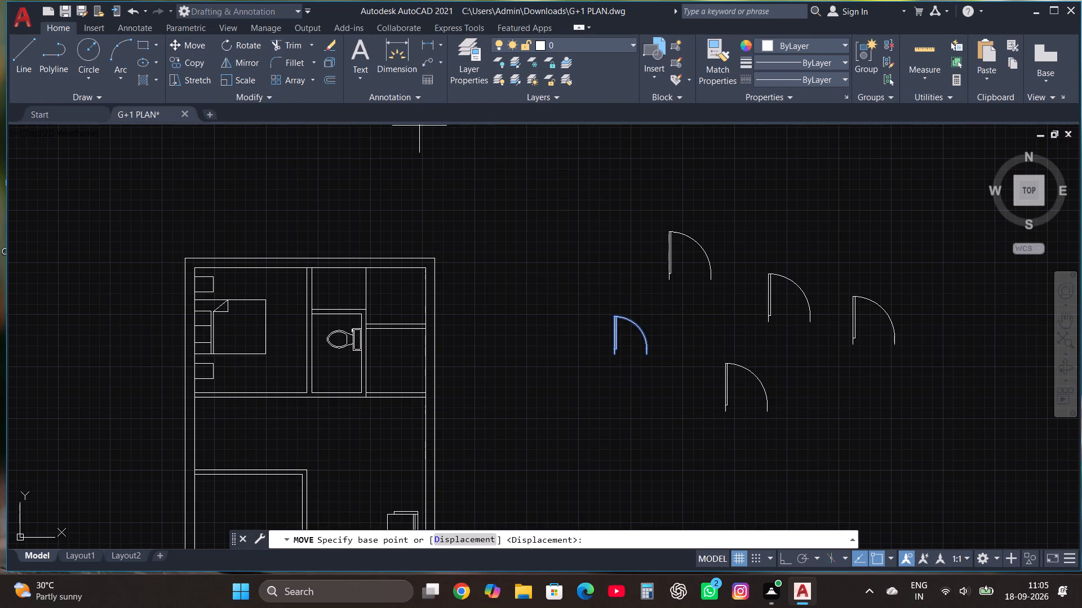
click(615, 358)
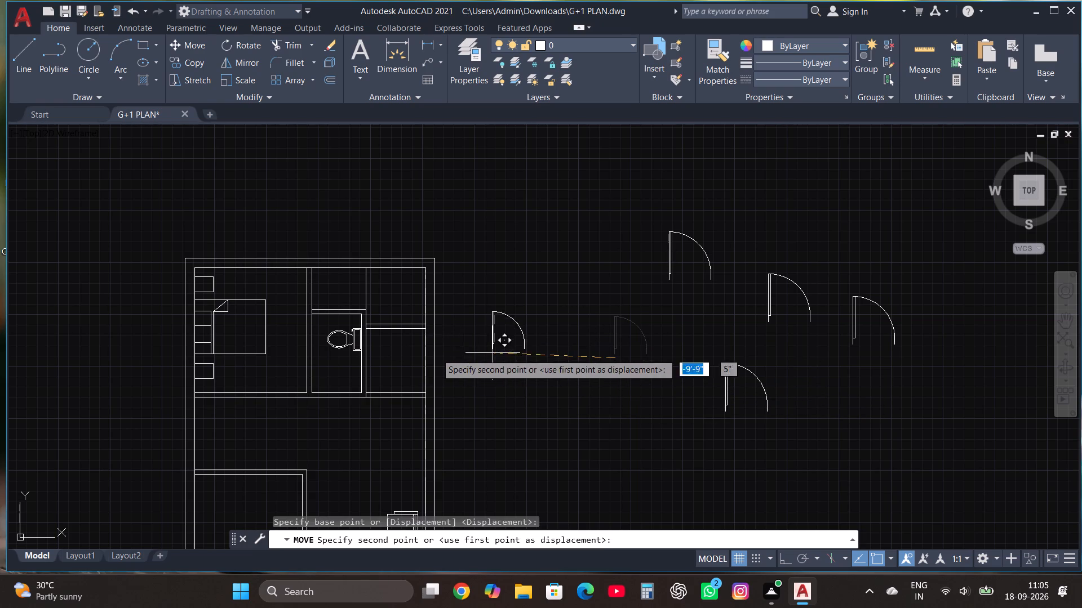
scroll(358, 400, up, 3)
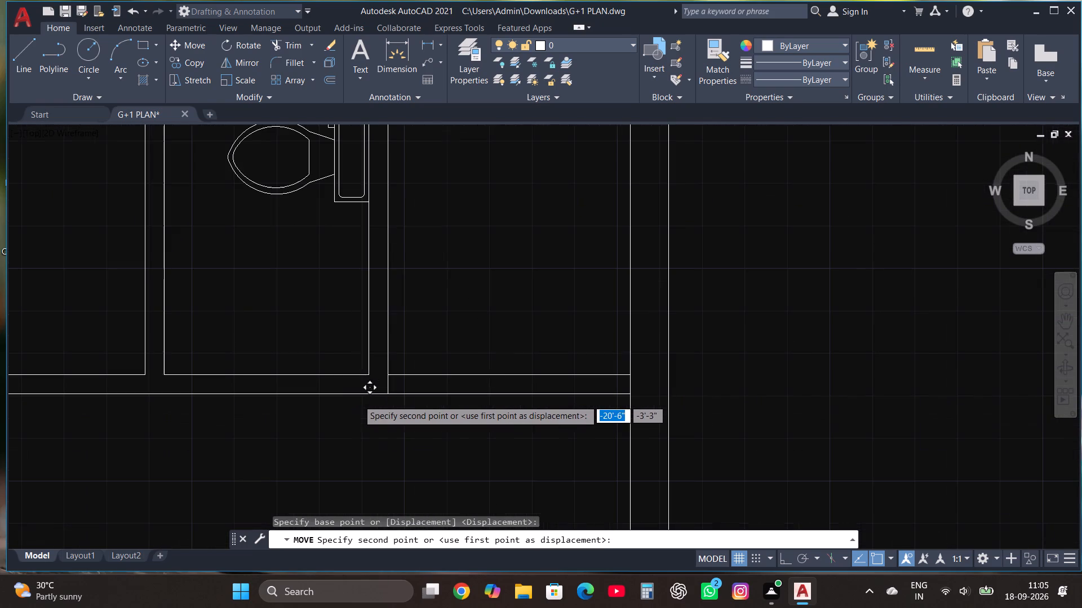
click(395, 397)
scroll(522, 395, down, 1)
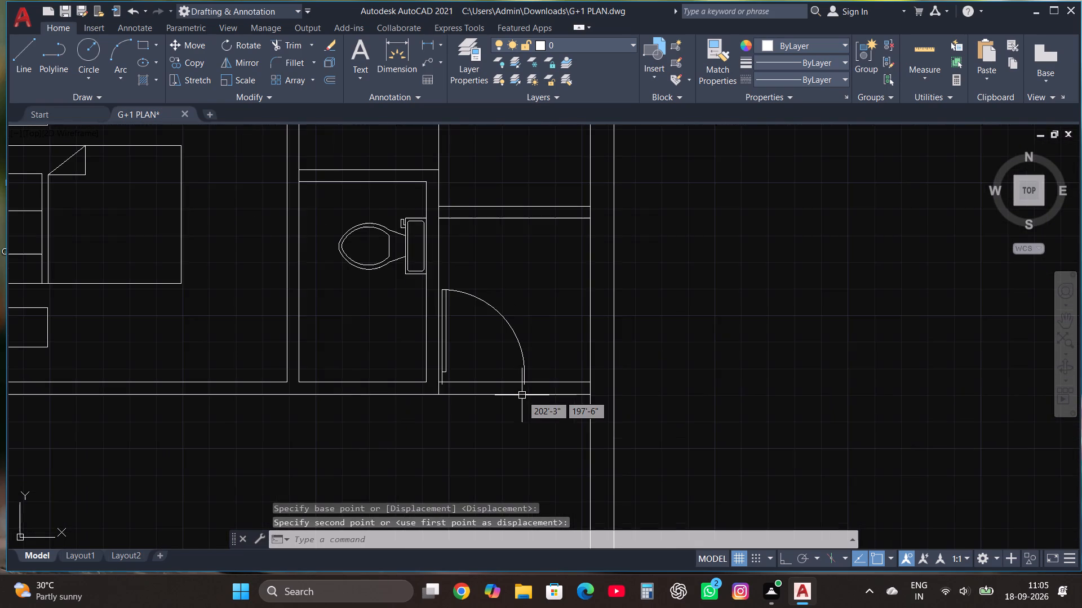
Move the reduced door slightly down so its jamb ends meet the lower line of the room's bottom wall.
scroll(456, 357, up, 2)
click(422, 359)
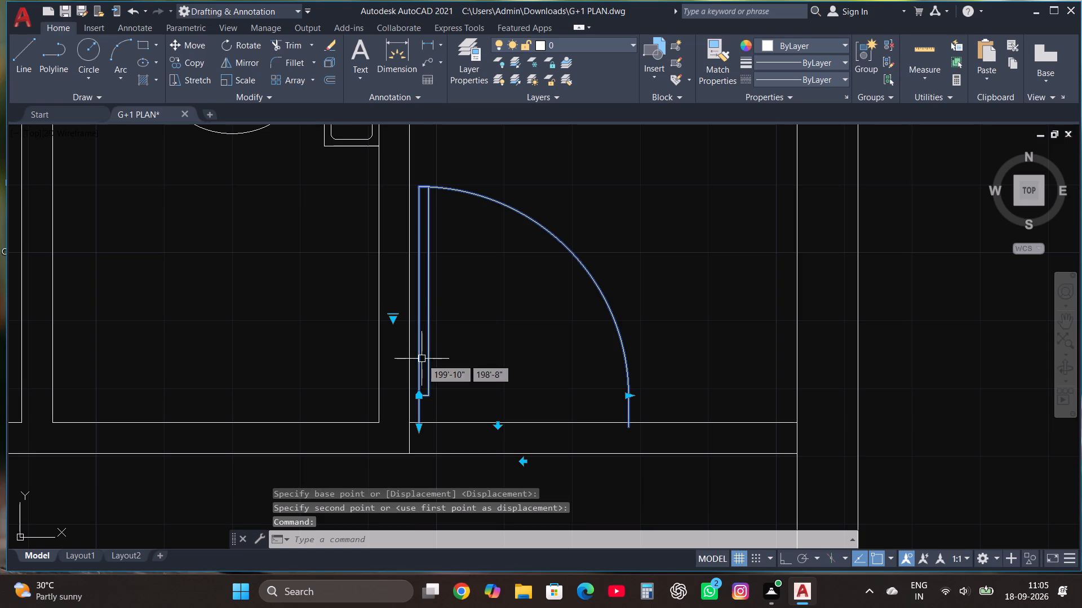
click(189, 48)
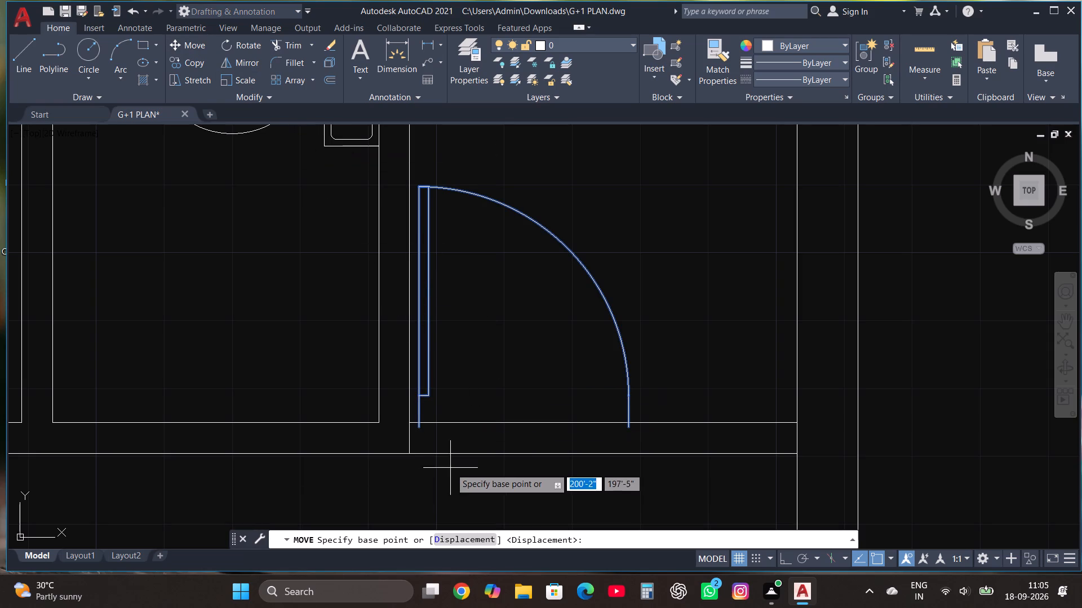
click(418, 426)
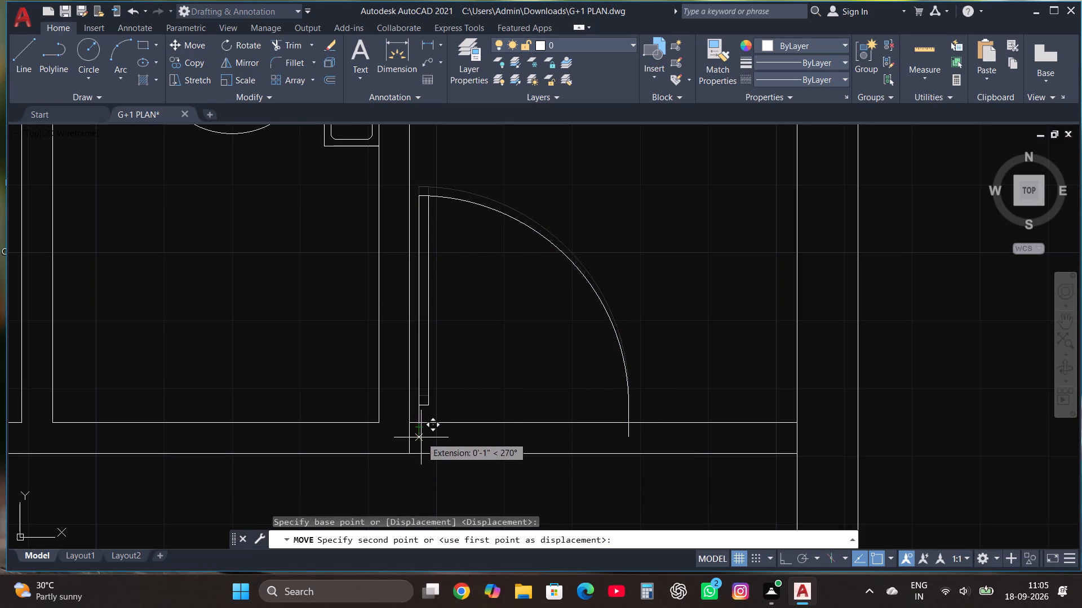
click(422, 454)
scroll(396, 437, down, 3)
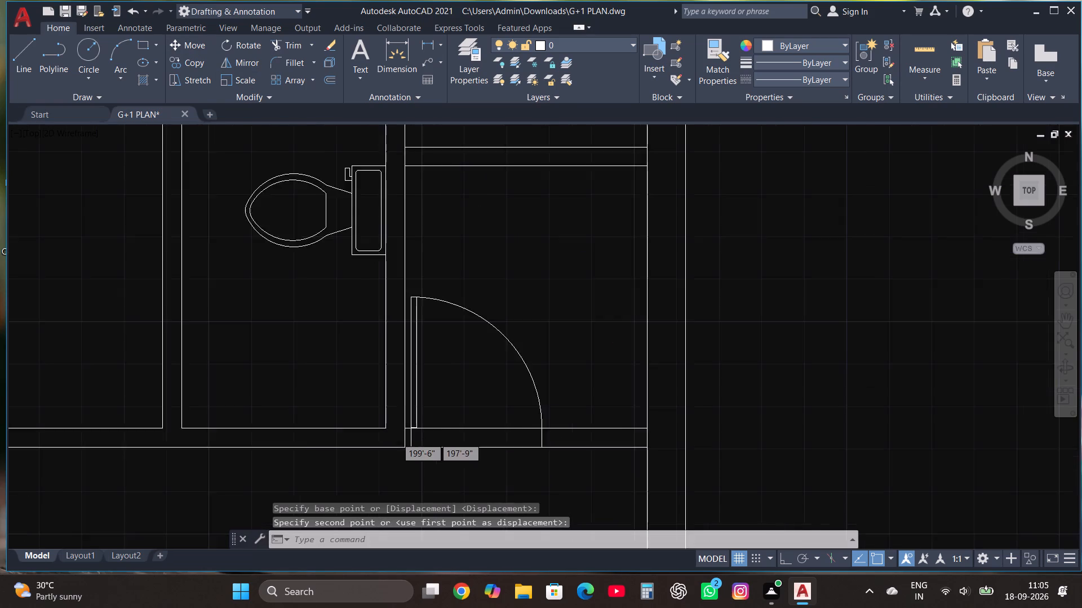
scroll(469, 352, down, 3)
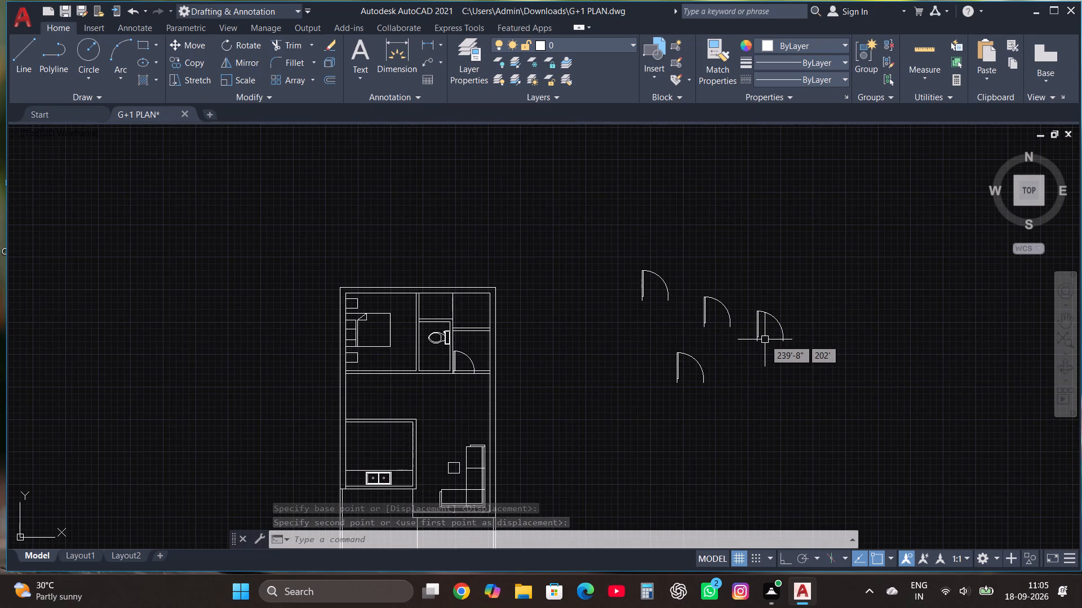
Rotate the topmost loose door copy to 270° about the lower end of its hinge side, using Ortho.
click(667, 289)
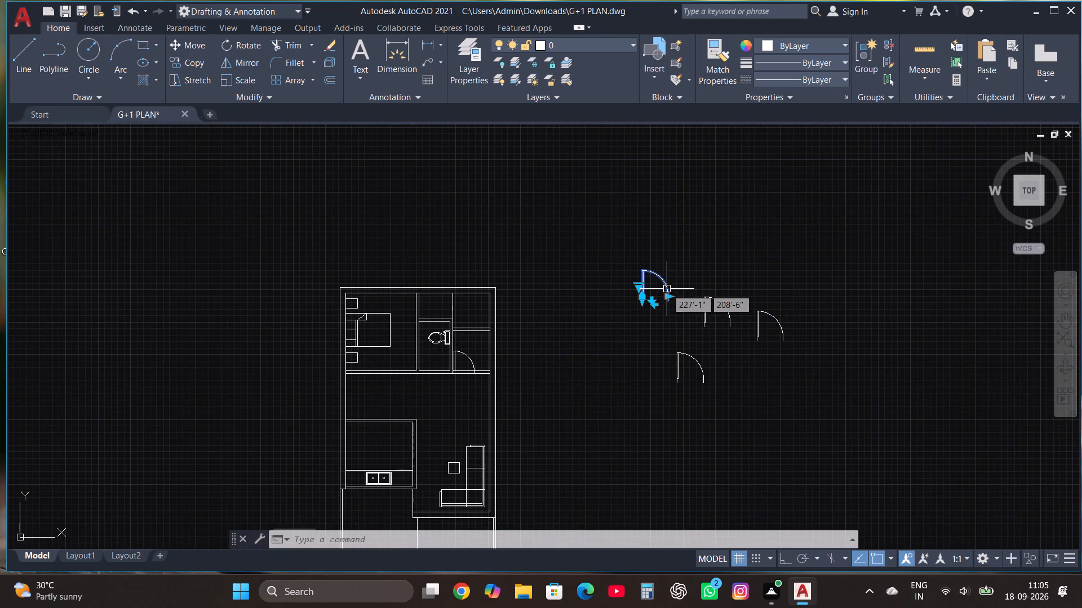
click(254, 41)
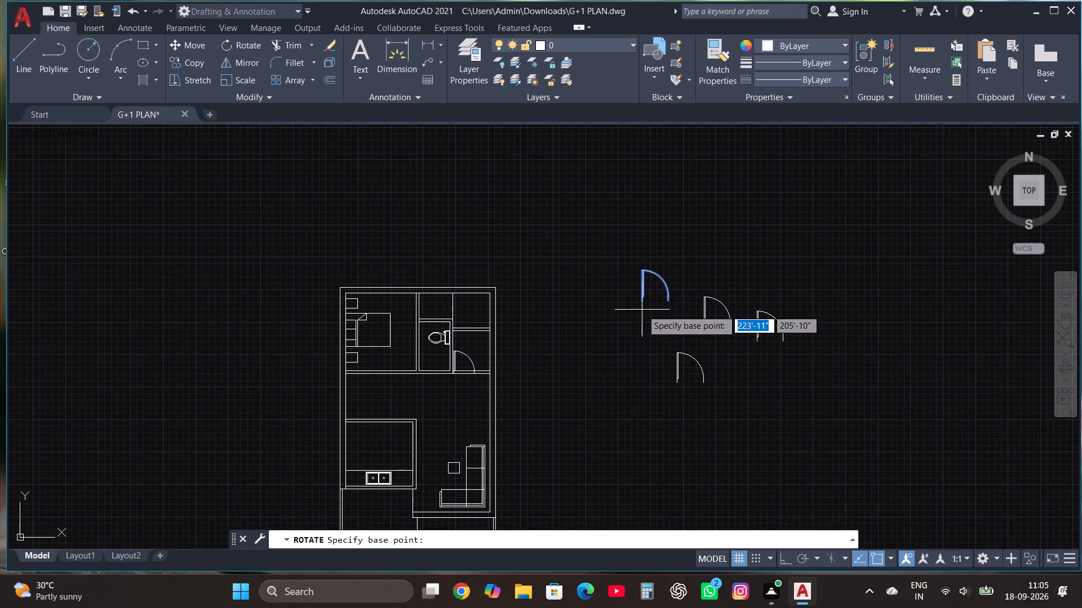
click(640, 301)
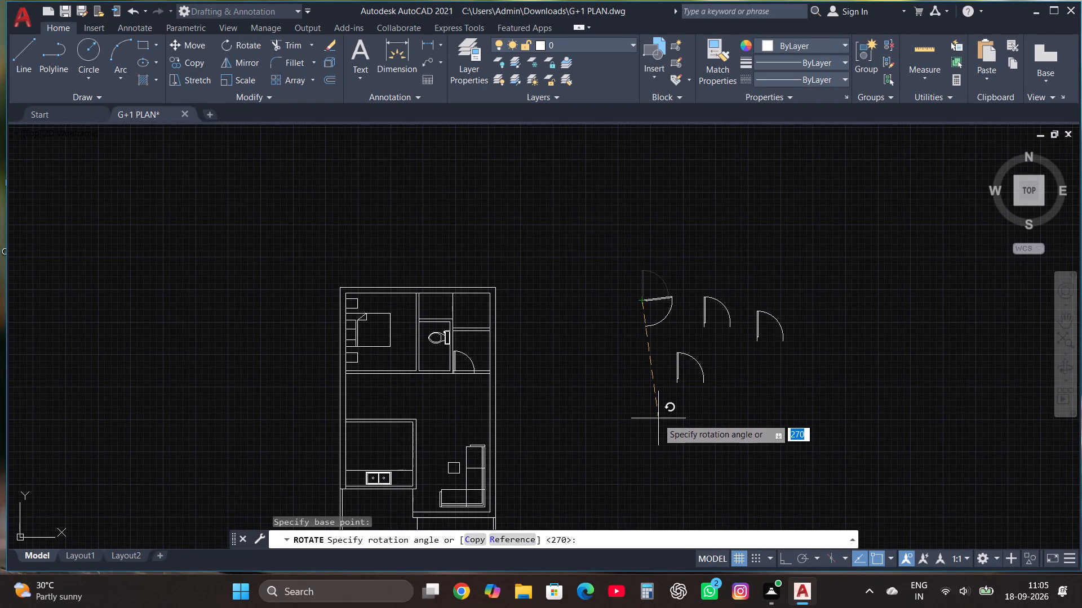
key(F8)
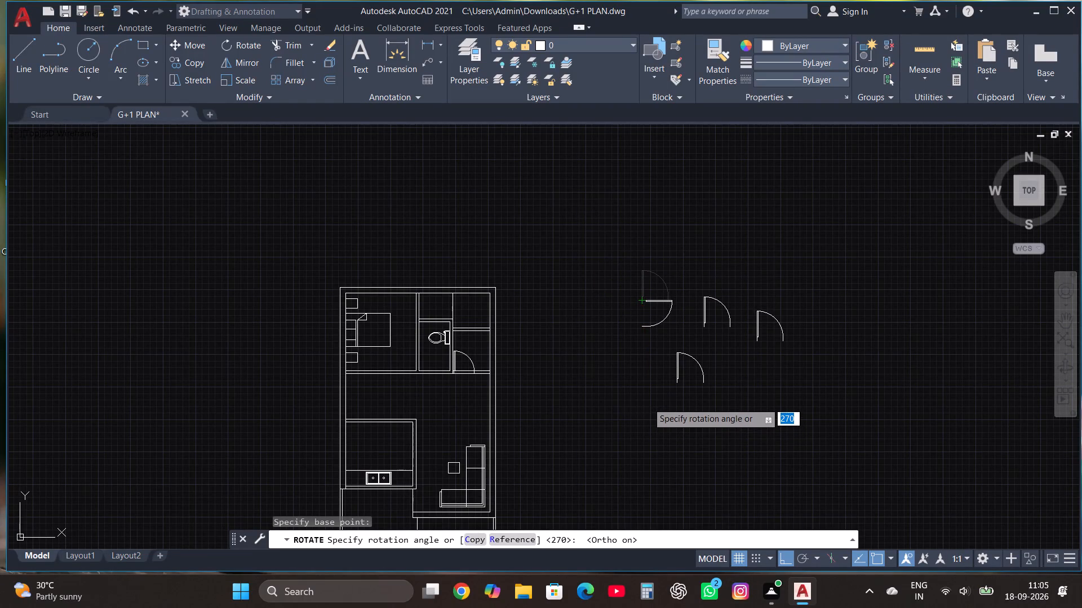
scroll(648, 403, up, 1)
double_click(648, 403)
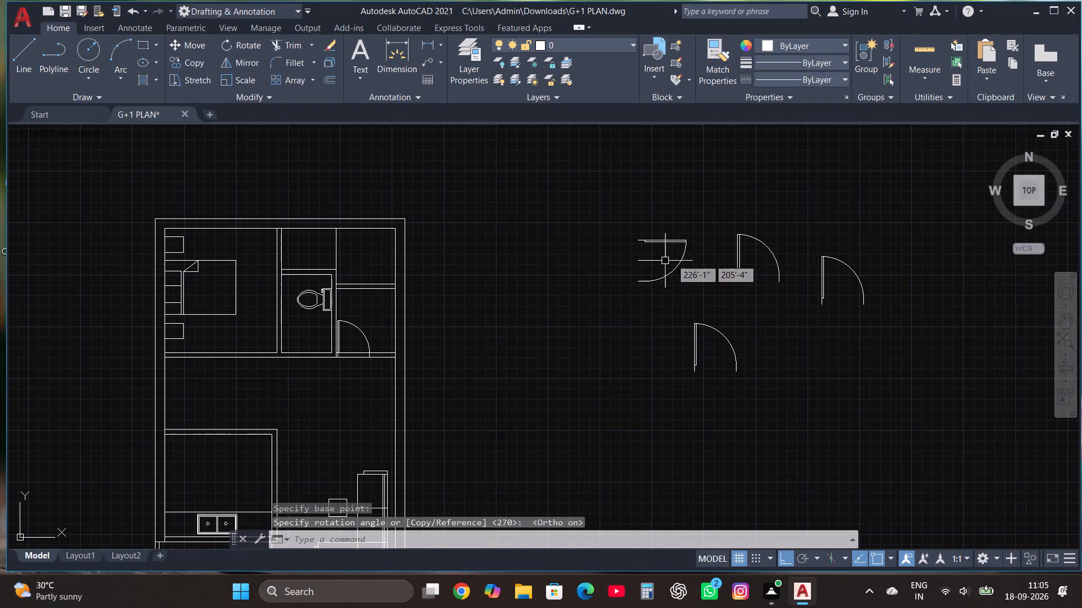
Mirror the rotated door across the horizontal line through its leaf and erase the source.
drag(685, 250, 675, 235)
click(607, 182)
click(410, 220)
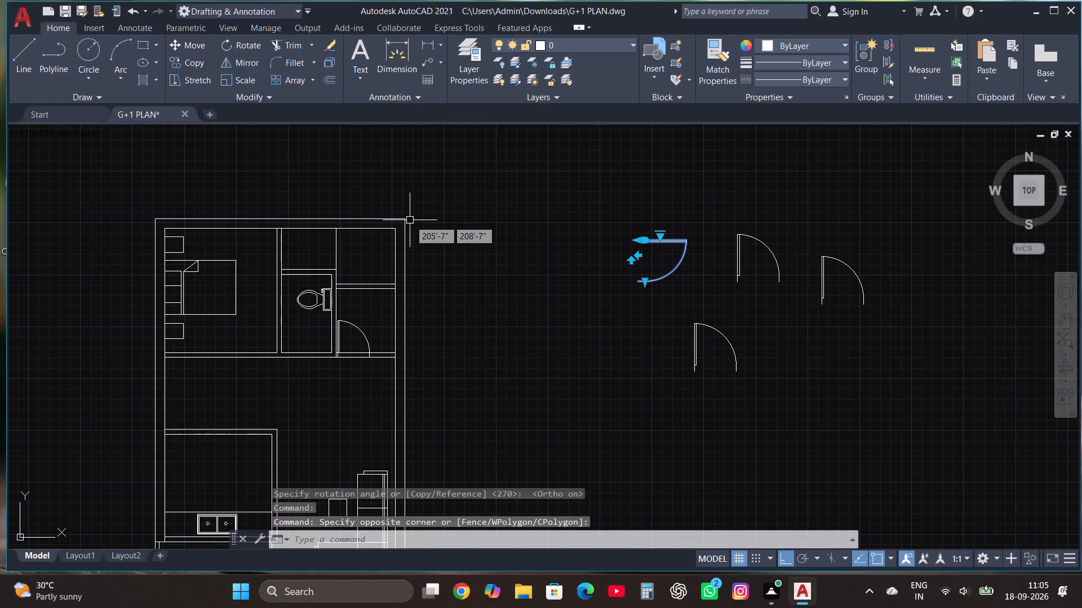
click(250, 68)
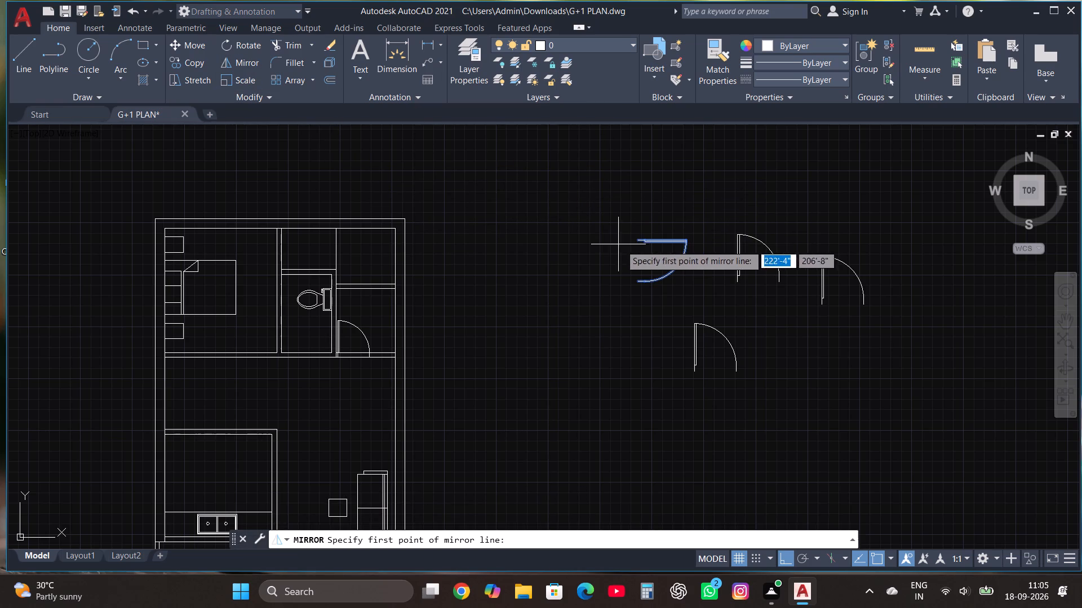
click(641, 243)
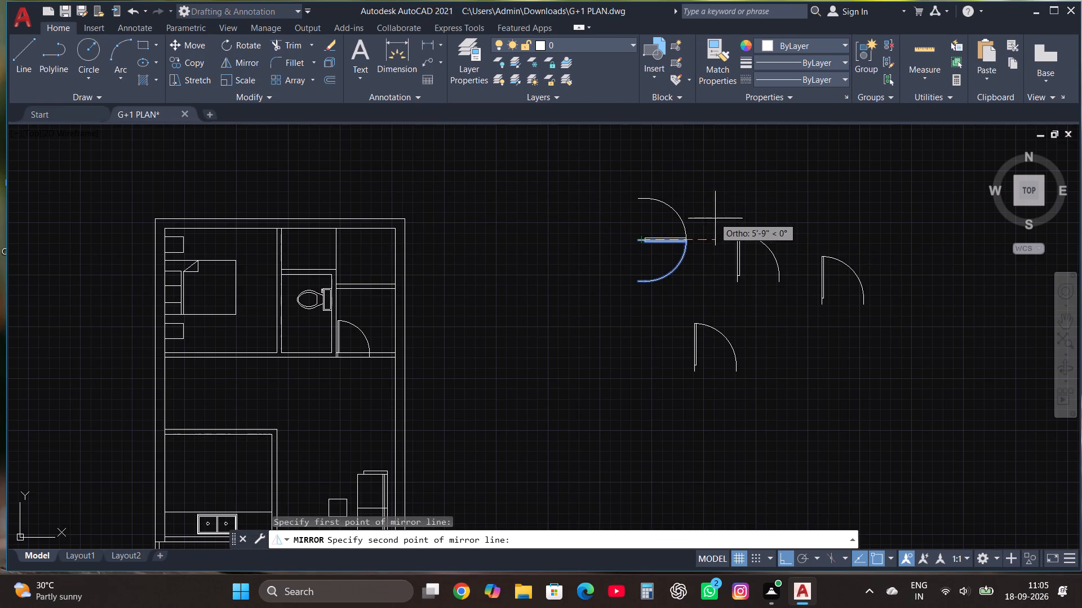
click(715, 220)
drag(747, 248, 715, 220)
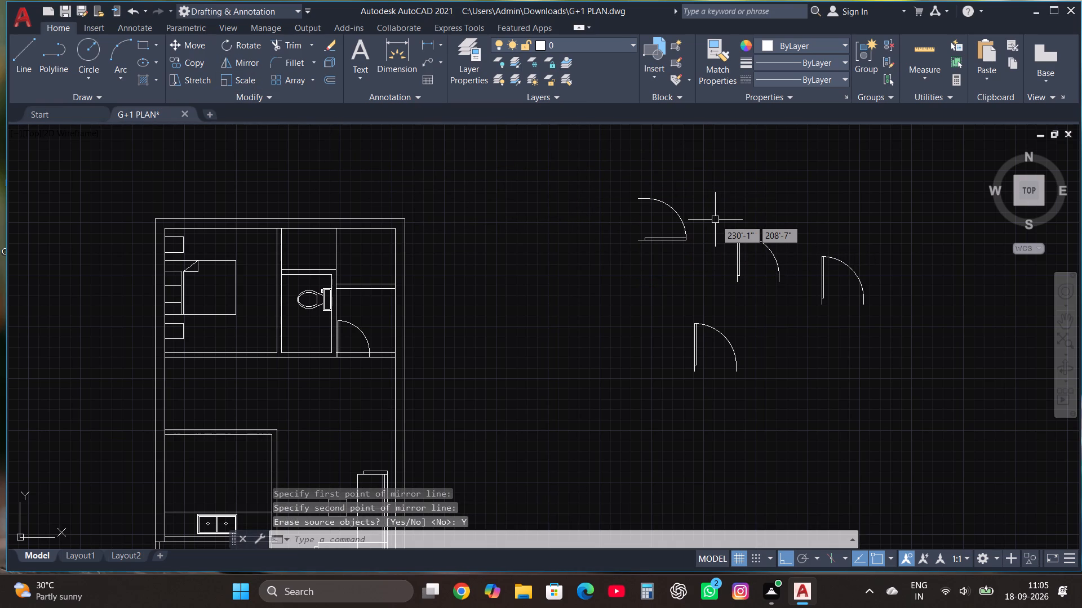
Move the mirrored door from its hinge end to the living room's left edge, just above the bottom wall.
click(646, 240)
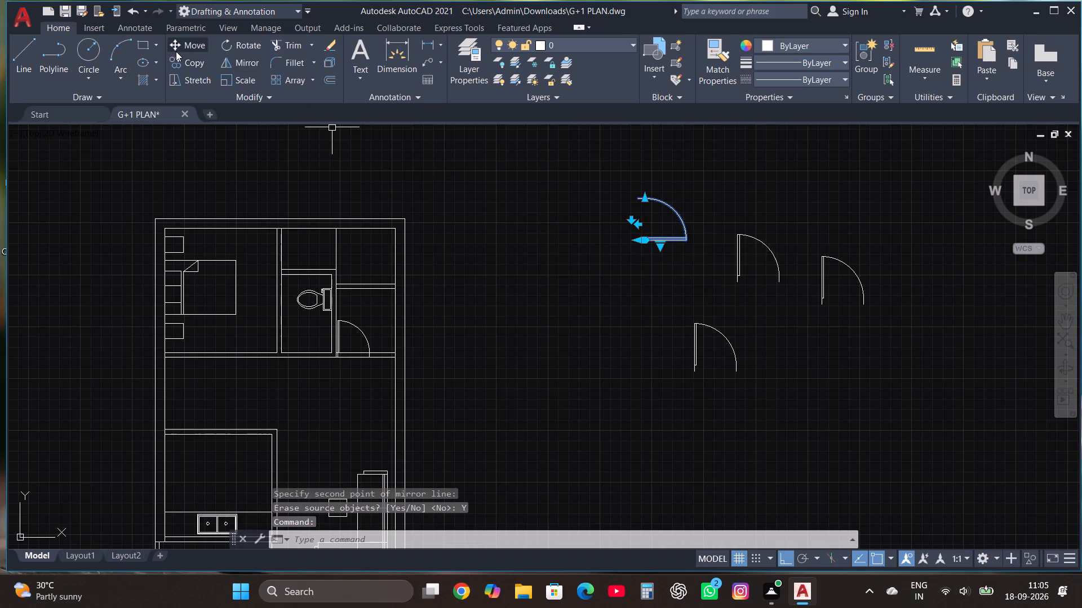
click(176, 51)
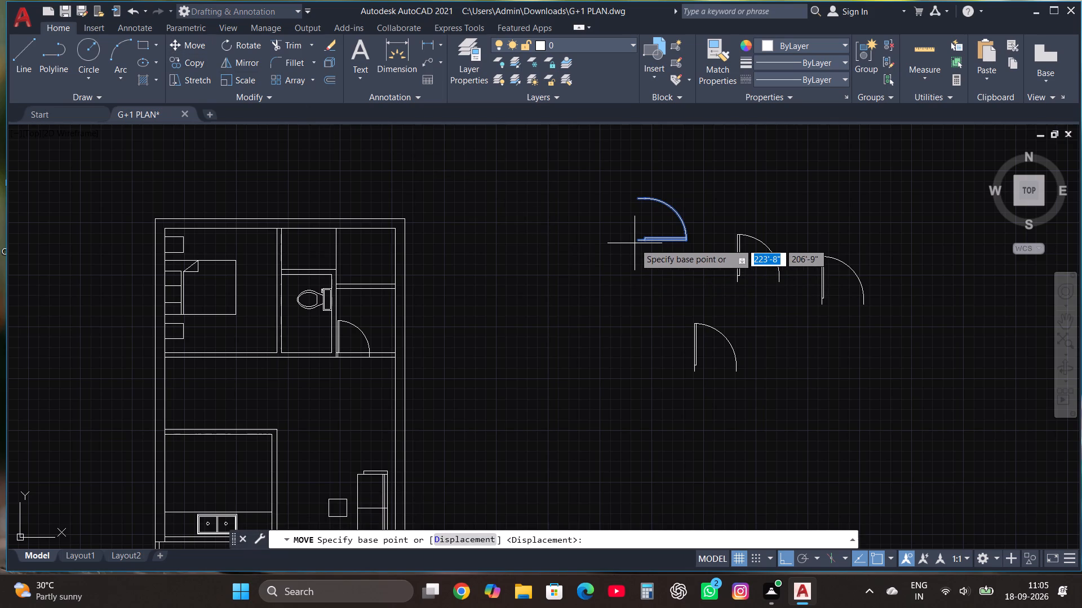
click(640, 240)
scroll(649, 216, down, 2)
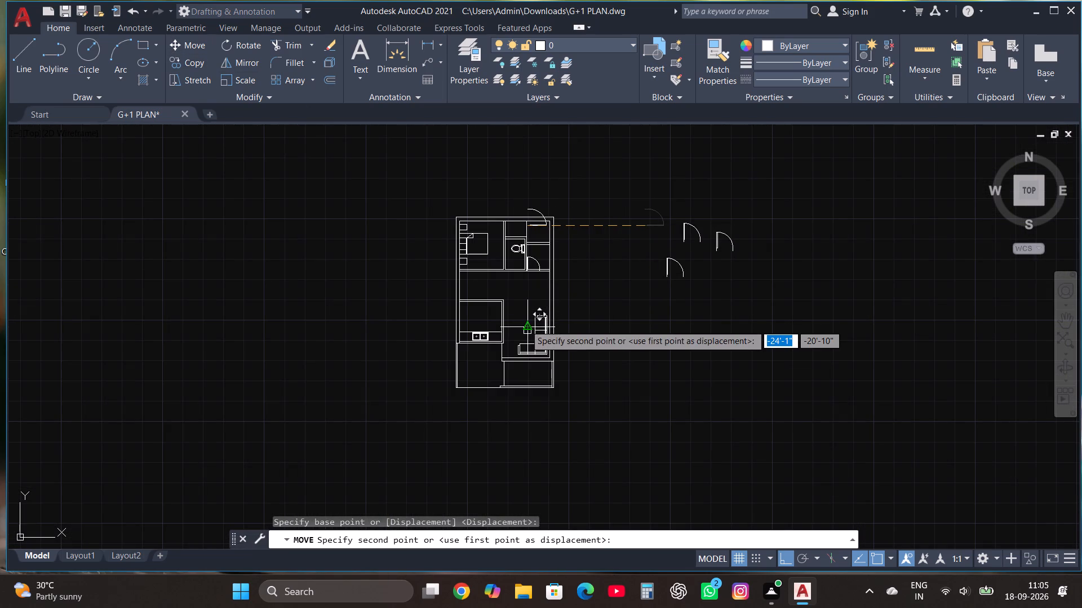
key(F8)
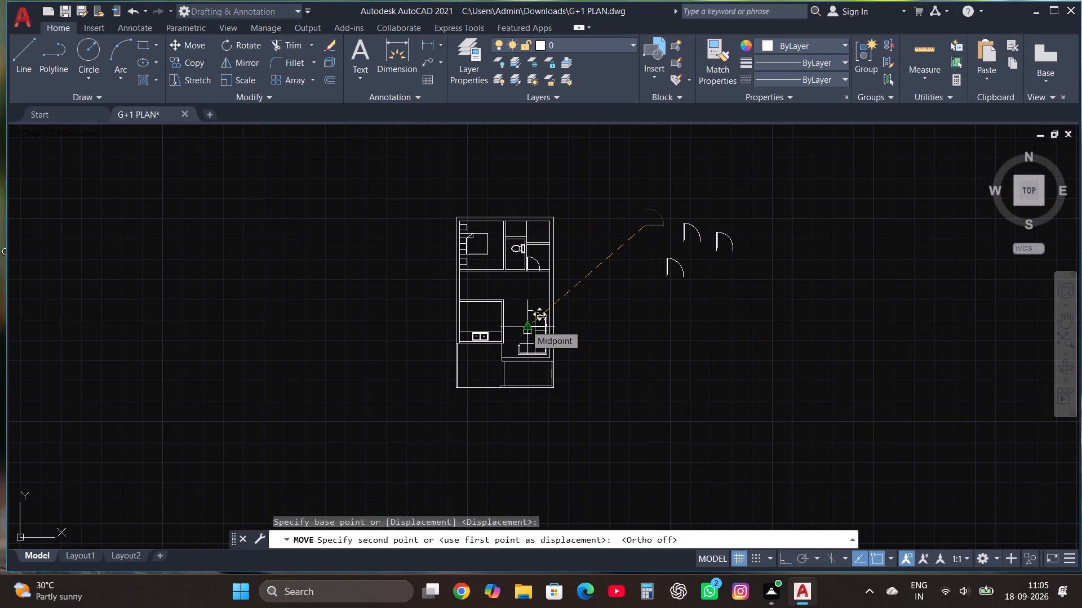
scroll(495, 357, up, 5)
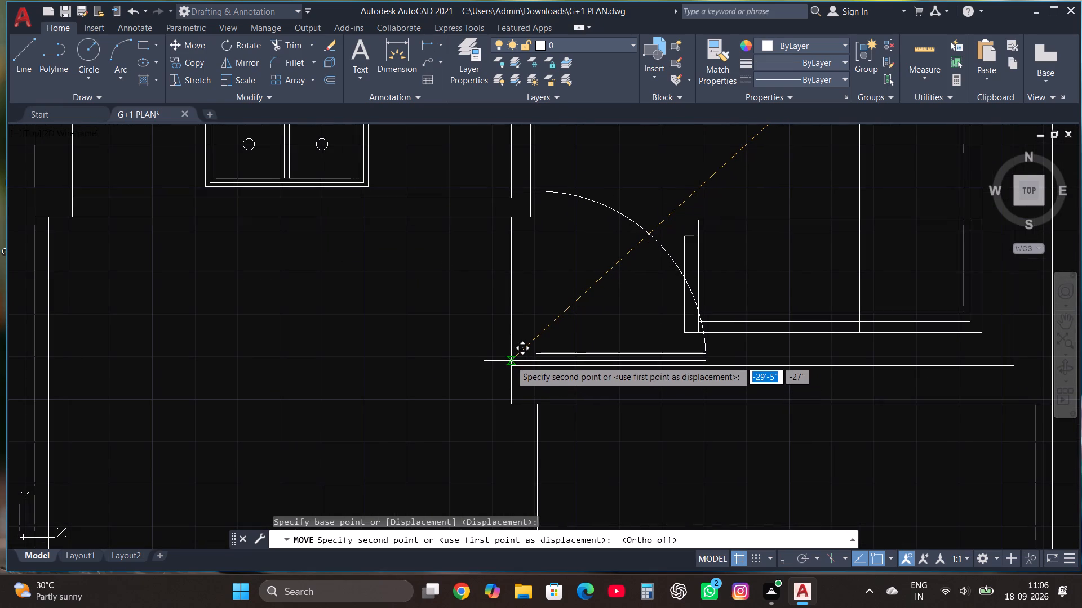
click(511, 361)
Scale down the living room door freehand from its hinge corner to about three quarters size.
click(587, 361)
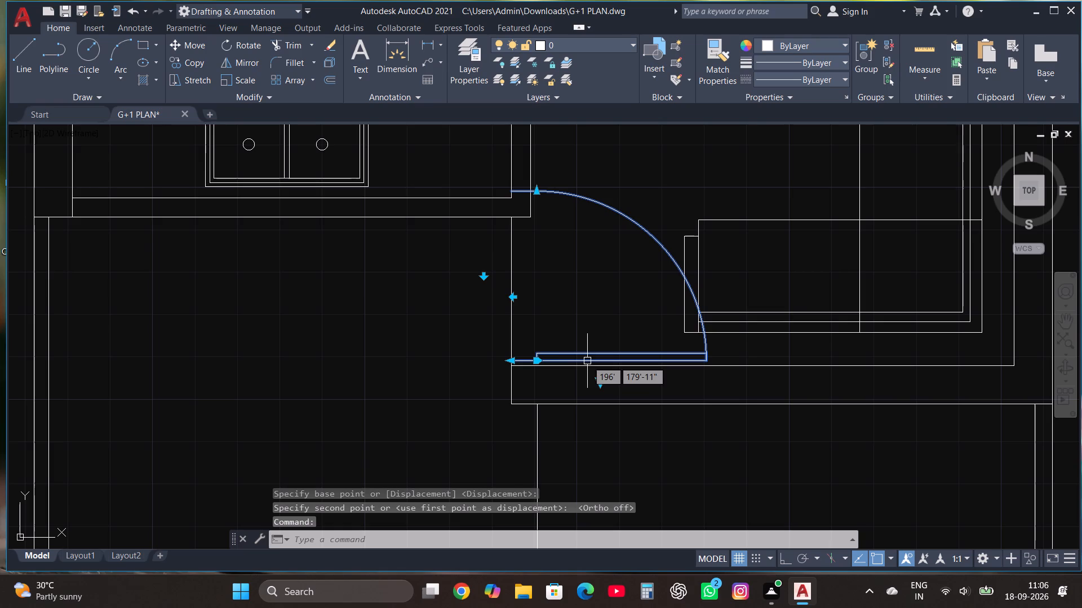
click(249, 86)
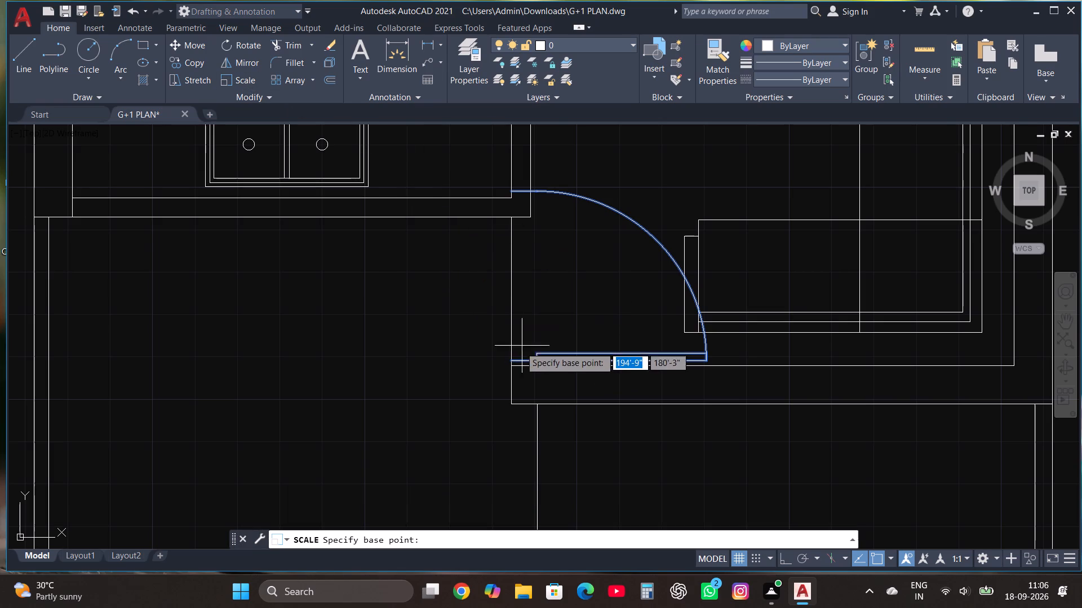
click(512, 360)
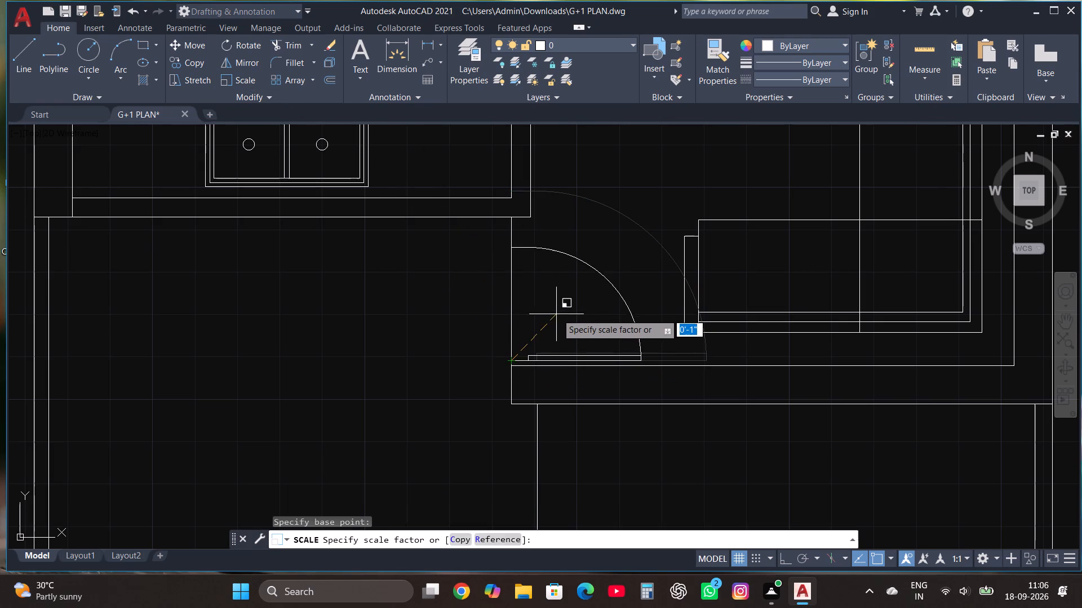
click(562, 308)
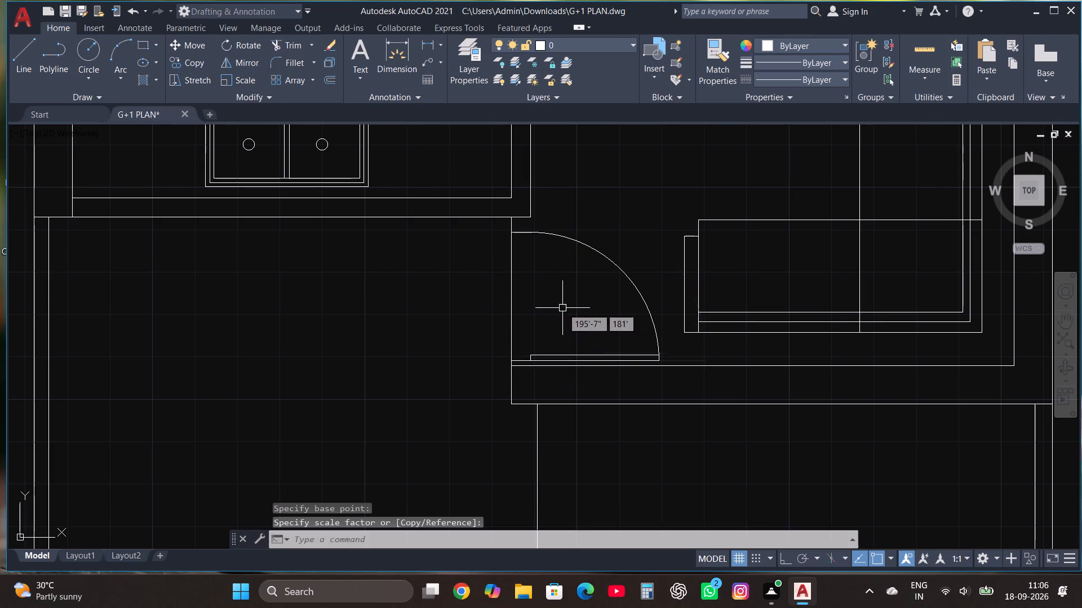
Mirror the lowest loose door copy across a vertical line through its hinge side and erase the source.
scroll(306, 388, down, 4)
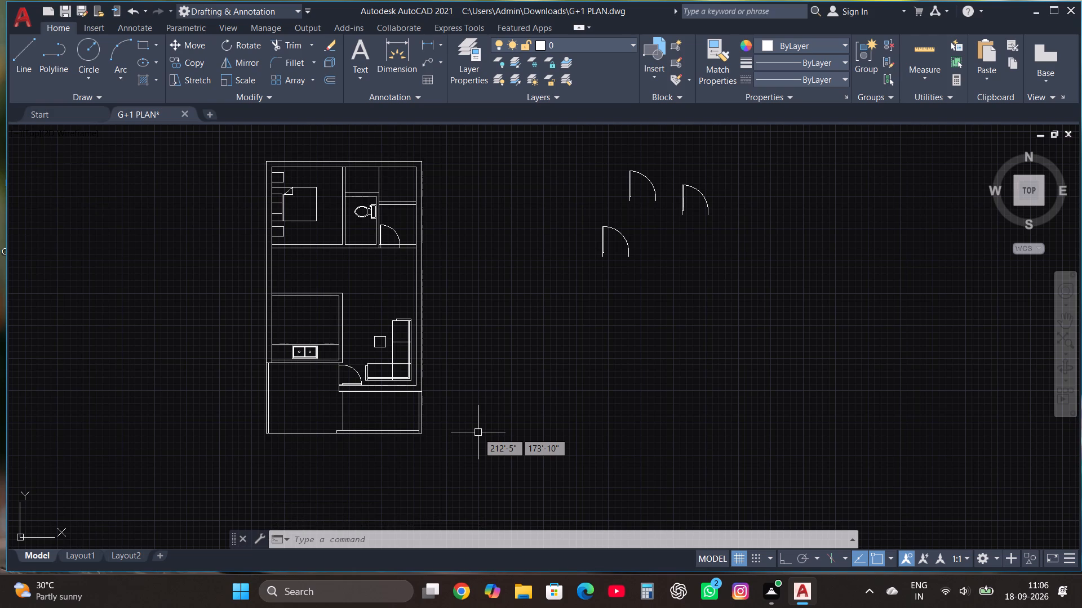
click(607, 251)
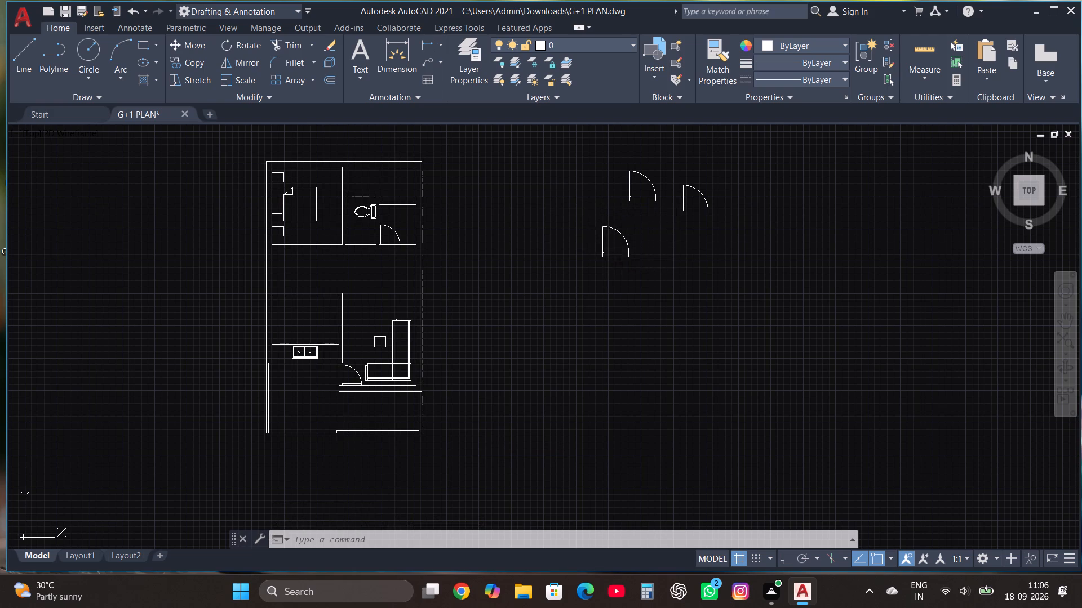
click(250, 64)
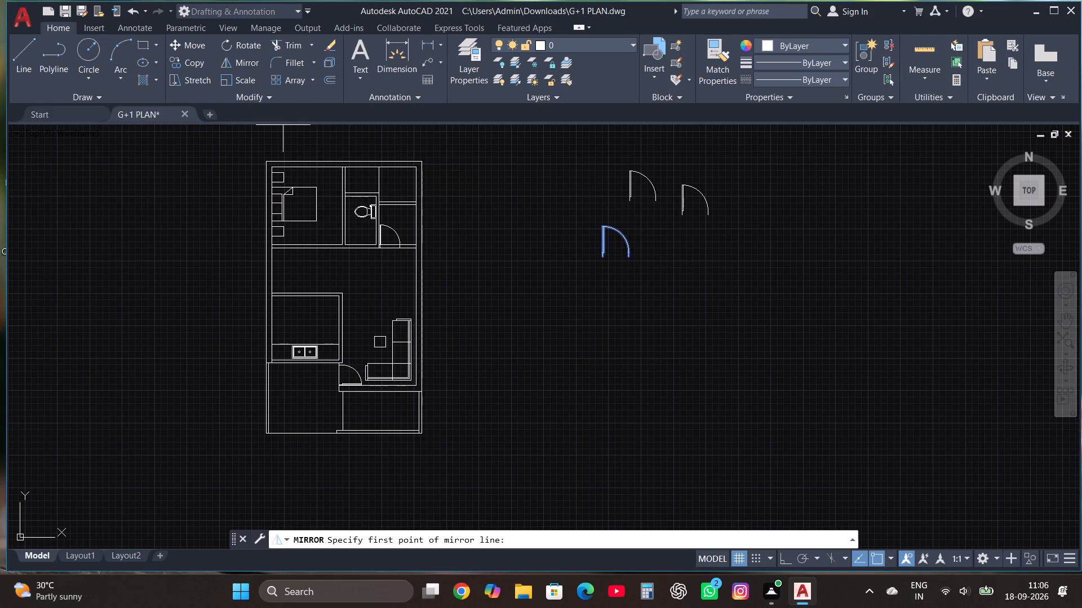
click(600, 257)
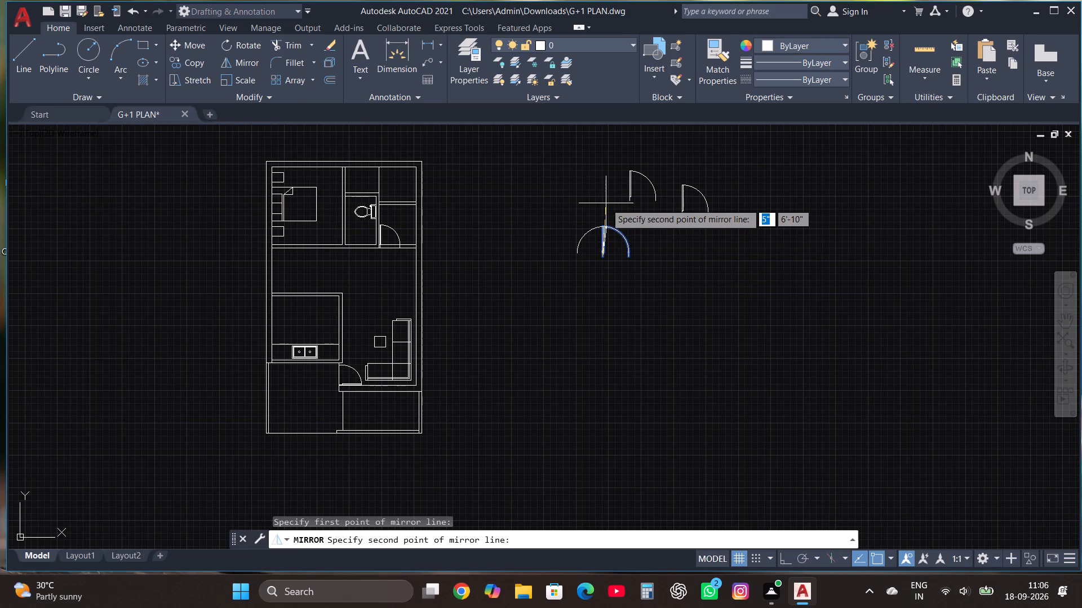
key(F8)
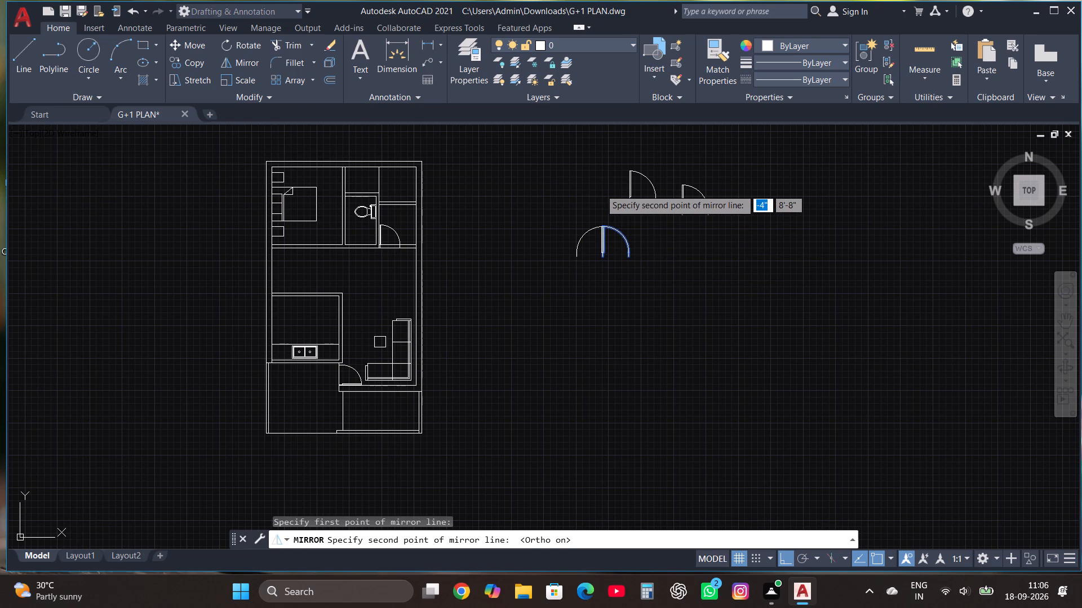
click(600, 189)
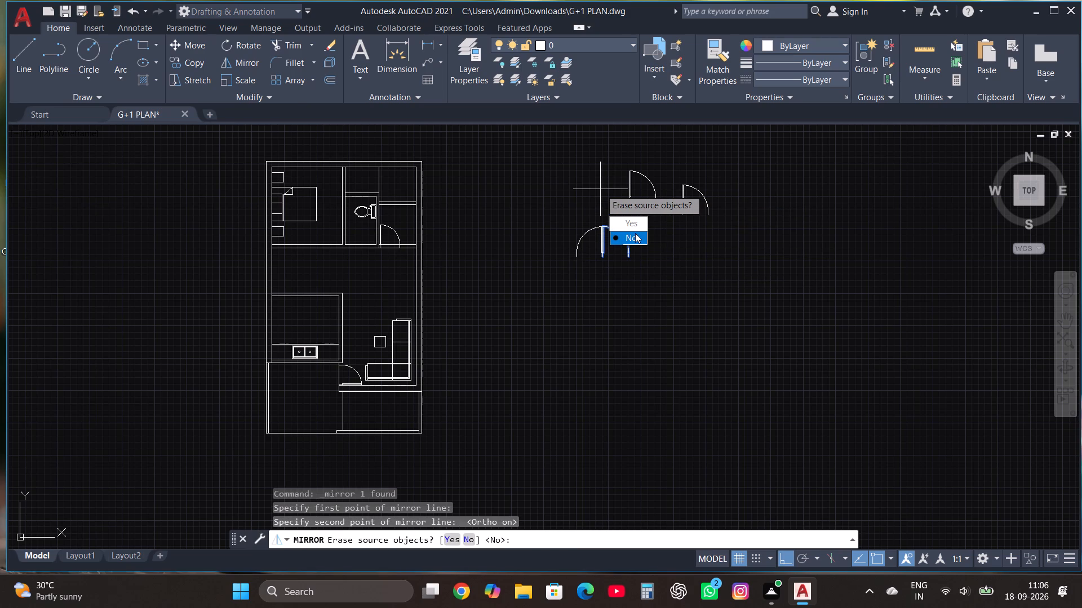
drag(634, 221, 600, 189)
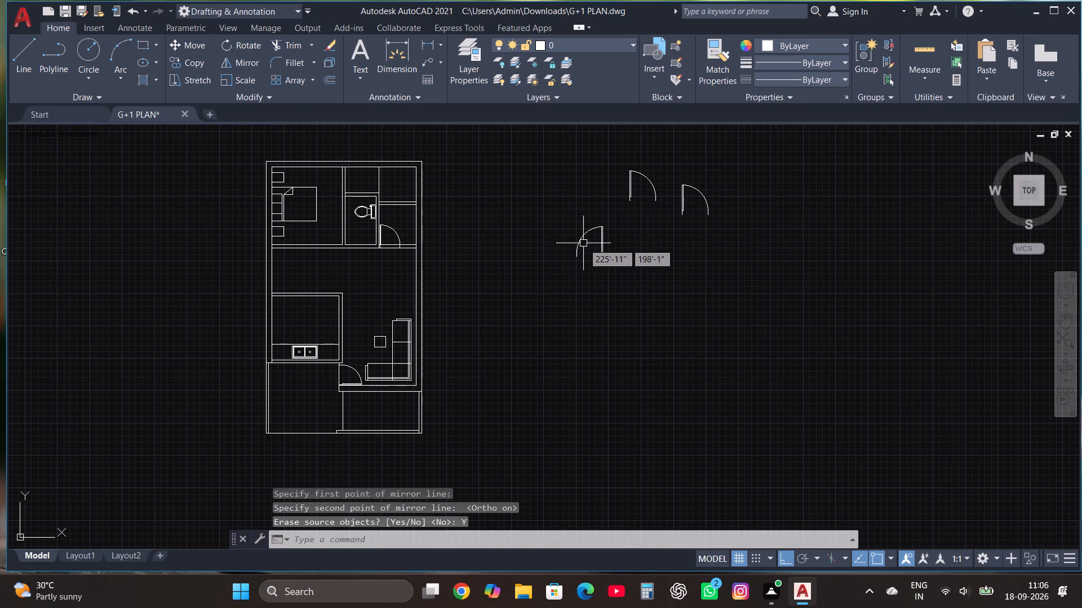
Move the mirrored door to the bedroom's lower-right corner, with its hinge end on the lower line of the bottom wall.
click(583, 243)
click(200, 46)
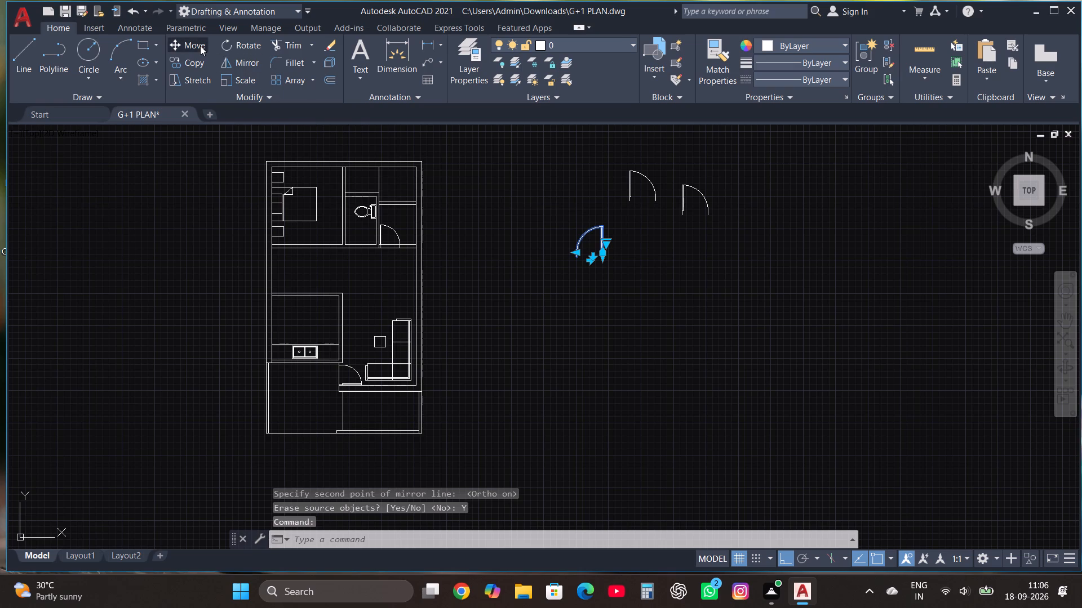
click(602, 258)
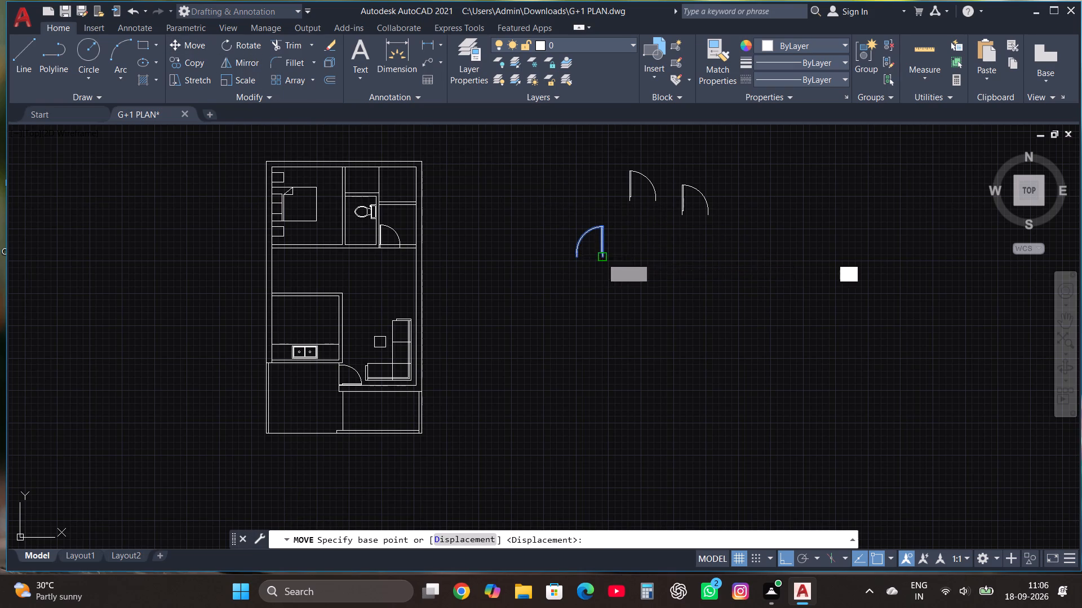
key(F8)
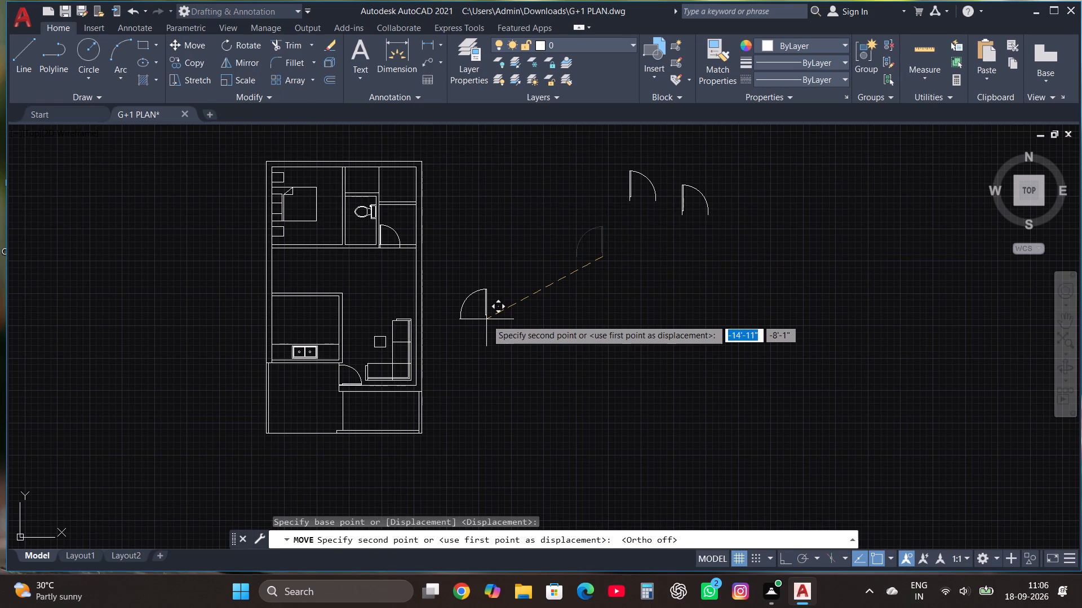
scroll(233, 217, up, 1)
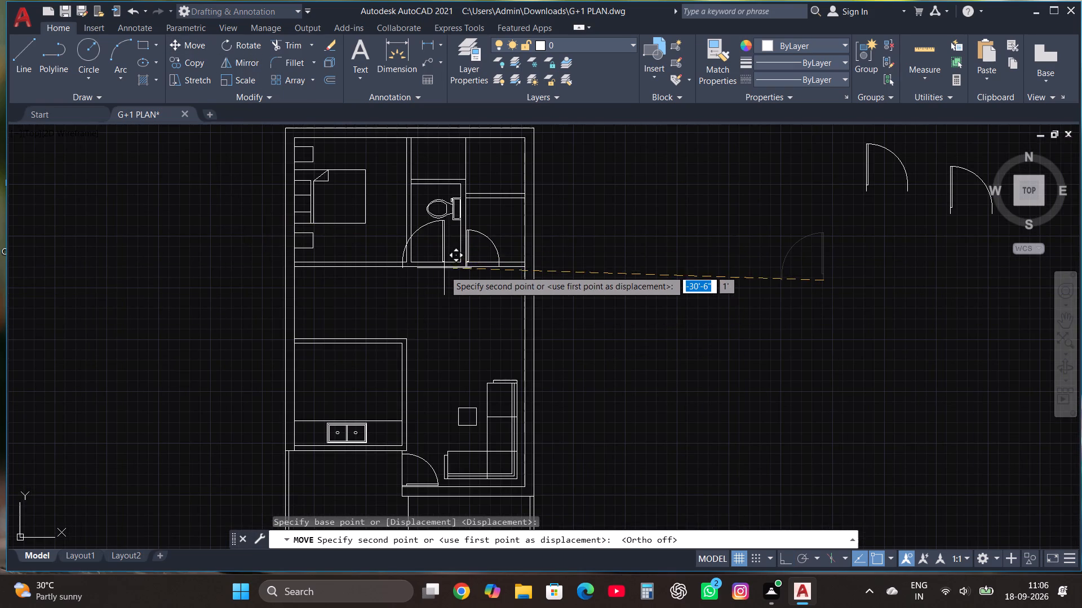
scroll(444, 270, up, 3)
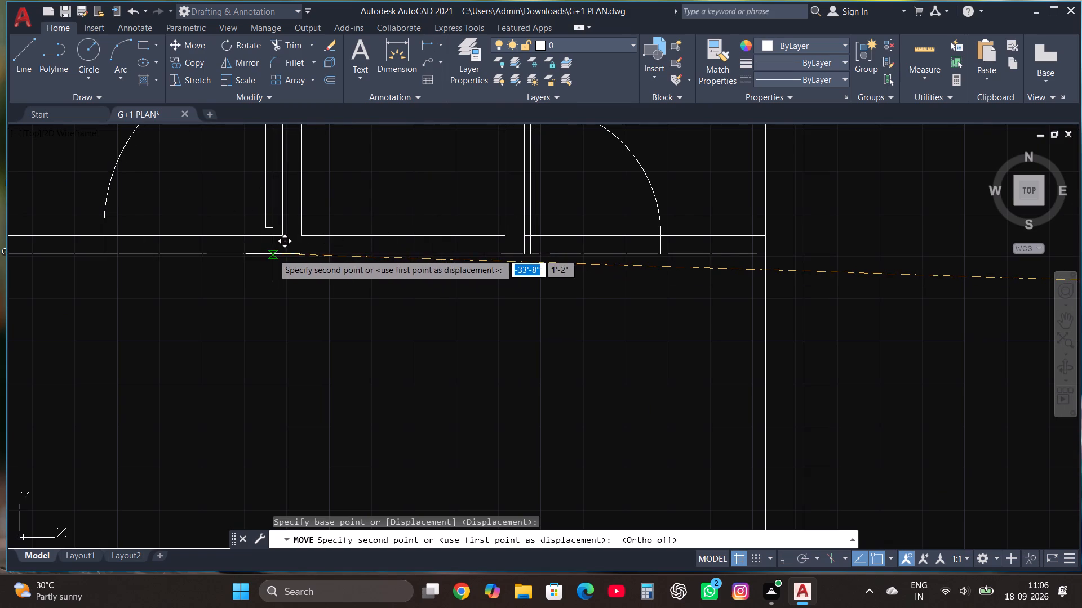
click(273, 254)
Scale down the left one of the two remaining loose doors freehand from its lower hinge end to about 0.7 size.
scroll(316, 343, down, 3)
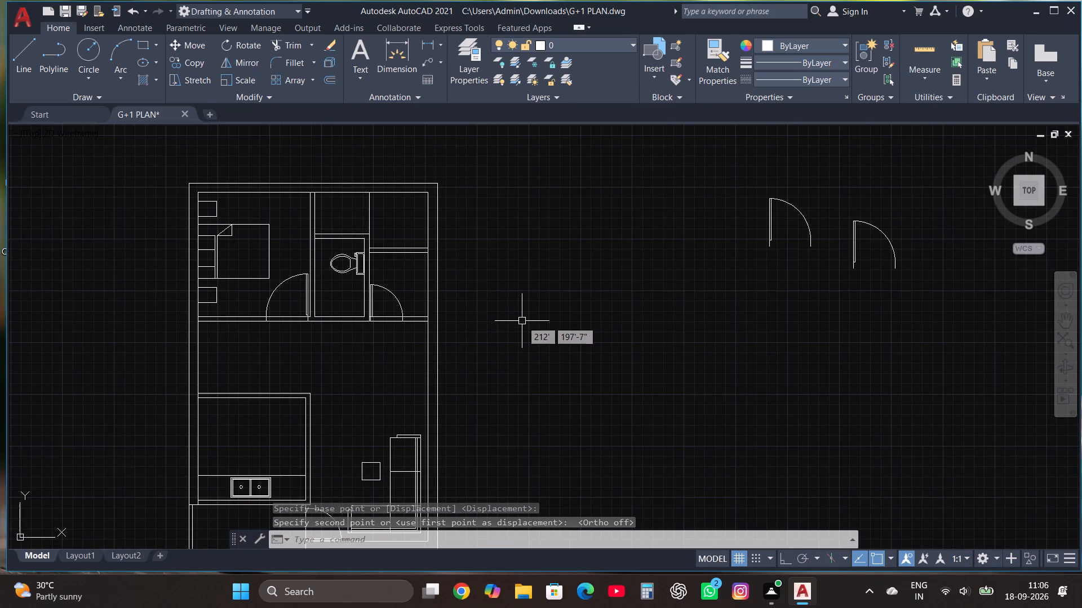
click(770, 217)
click(246, 85)
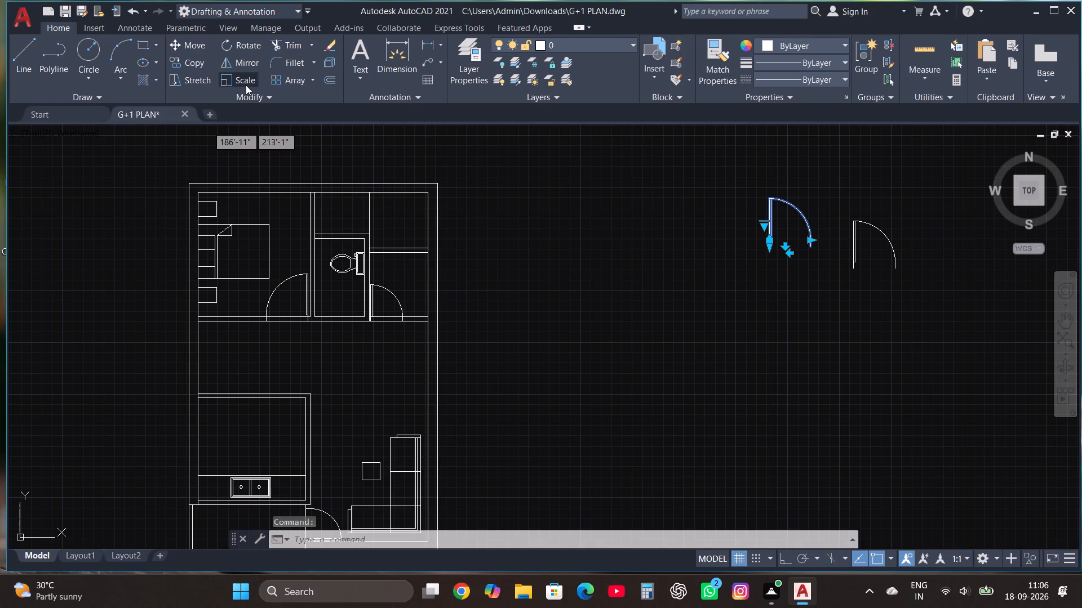
click(773, 245)
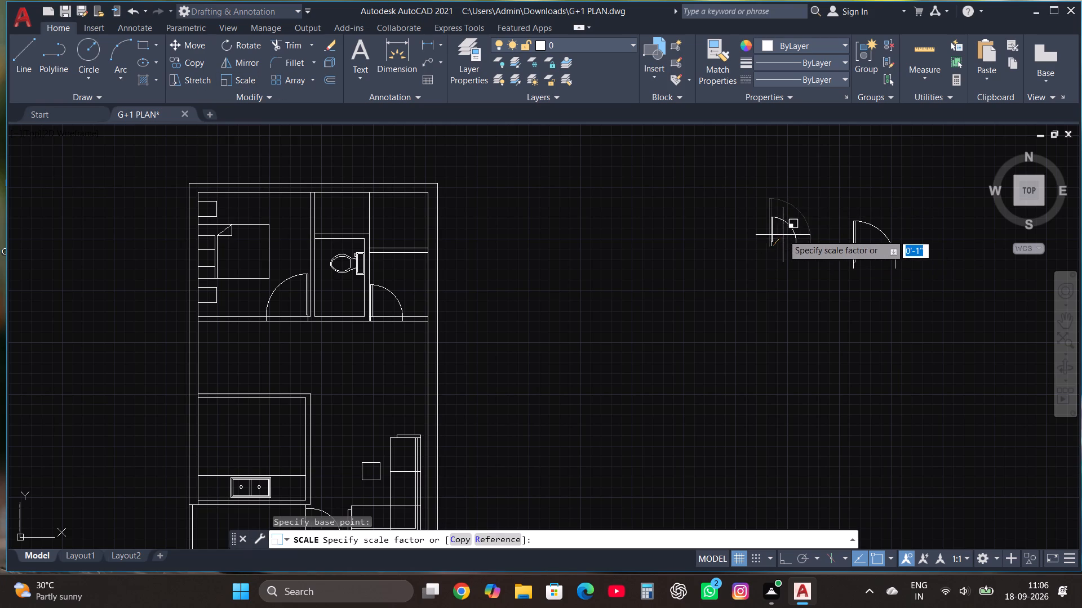
click(786, 234)
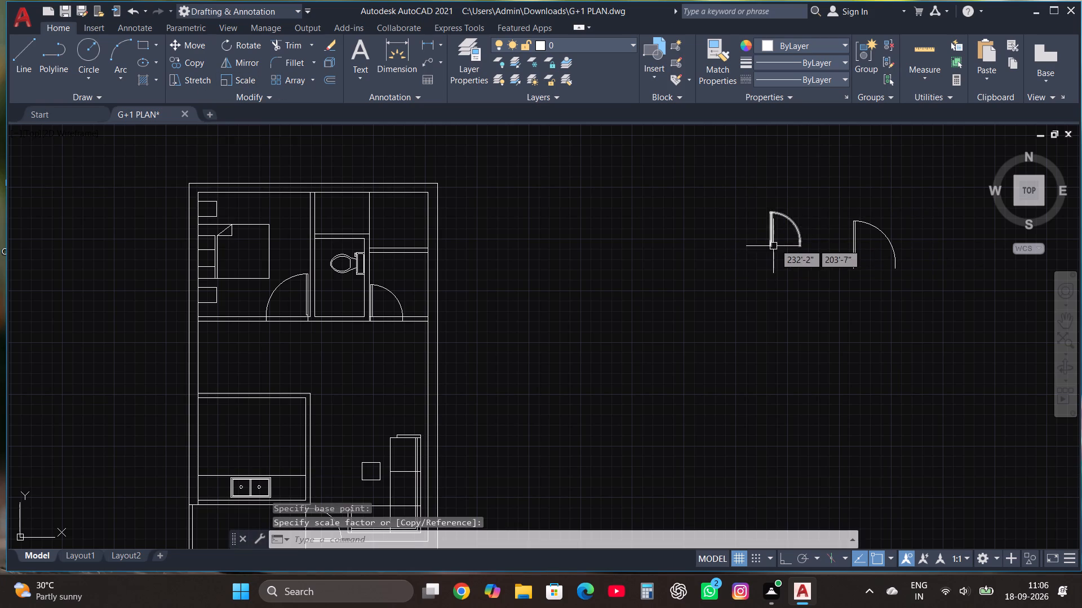
Rotate the scaled-down loose door 270° about its lower hinge end so its leaf lies horizontally.
click(776, 242)
click(757, 218)
click(246, 44)
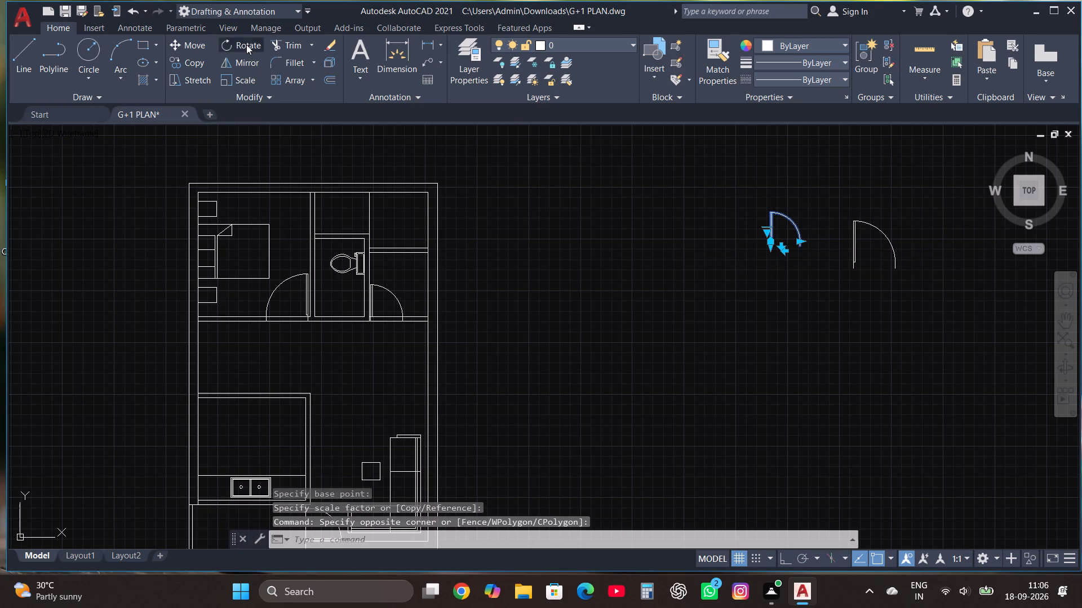
click(768, 247)
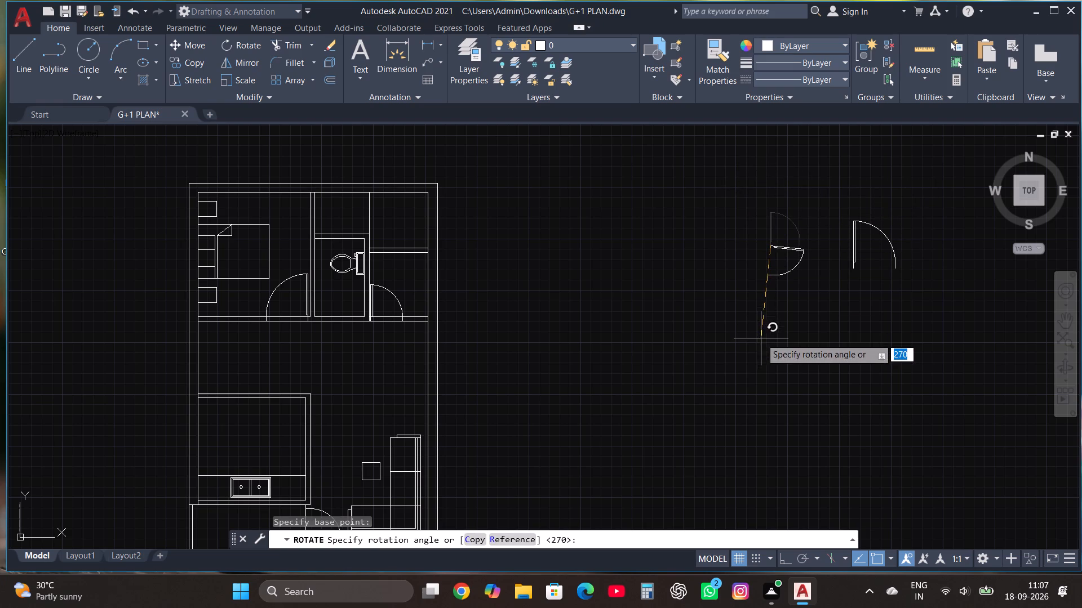
key(F8)
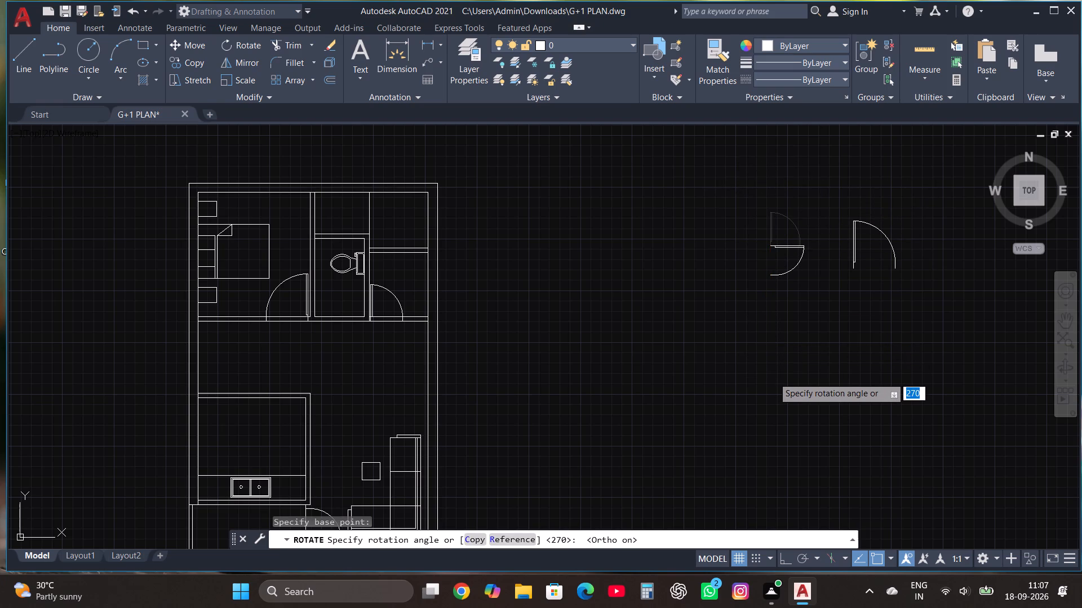
click(773, 377)
Mirror the rotated door across a horizontal line through its hinge end and erase the source.
click(819, 260)
click(779, 233)
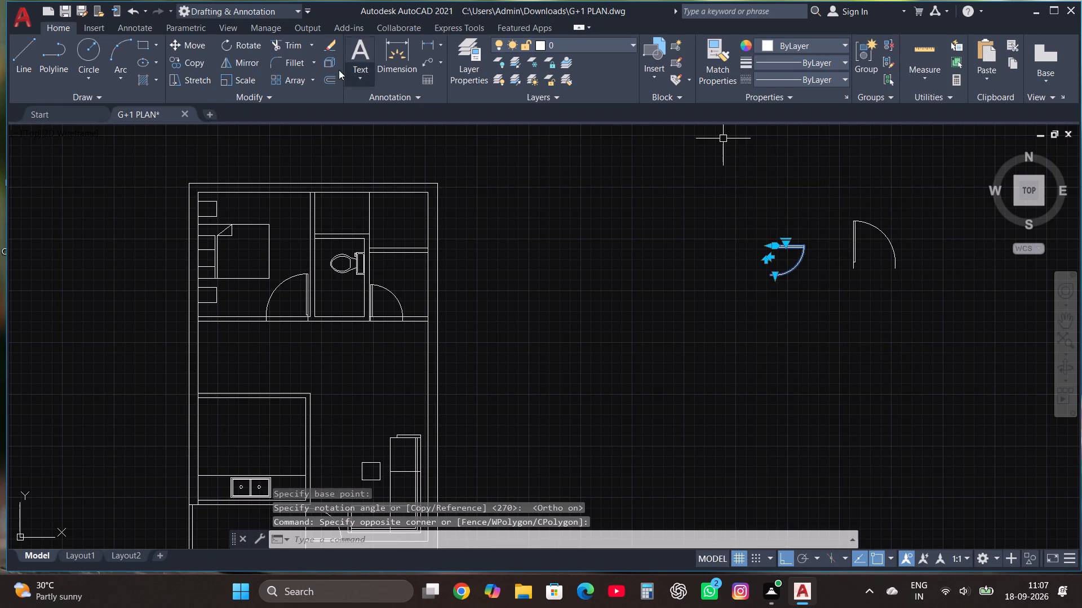
click(235, 58)
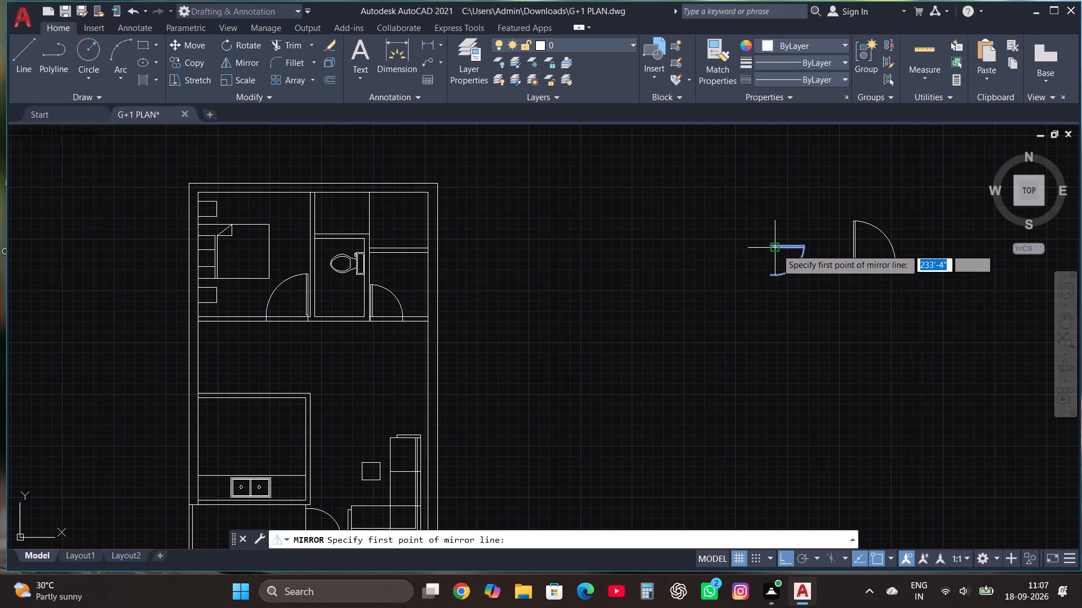
click(777, 249)
click(835, 285)
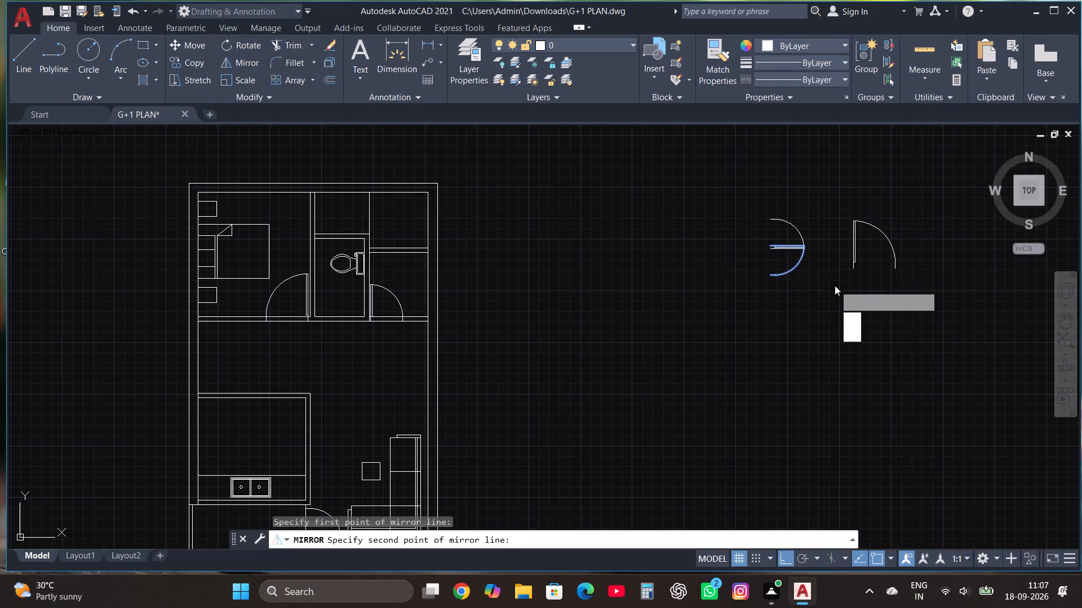
drag(858, 315, 835, 285)
Move the mirrored door into the toilet's lower-left corner, with its hinge side at the left wall just above the bottom wall.
drag(787, 221, 784, 211)
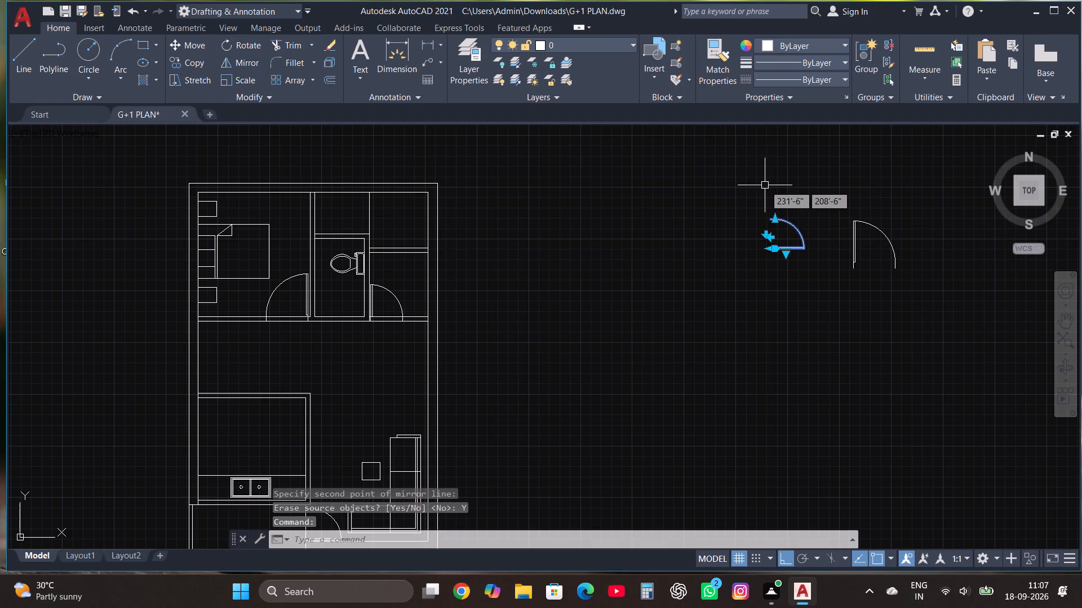
click(189, 48)
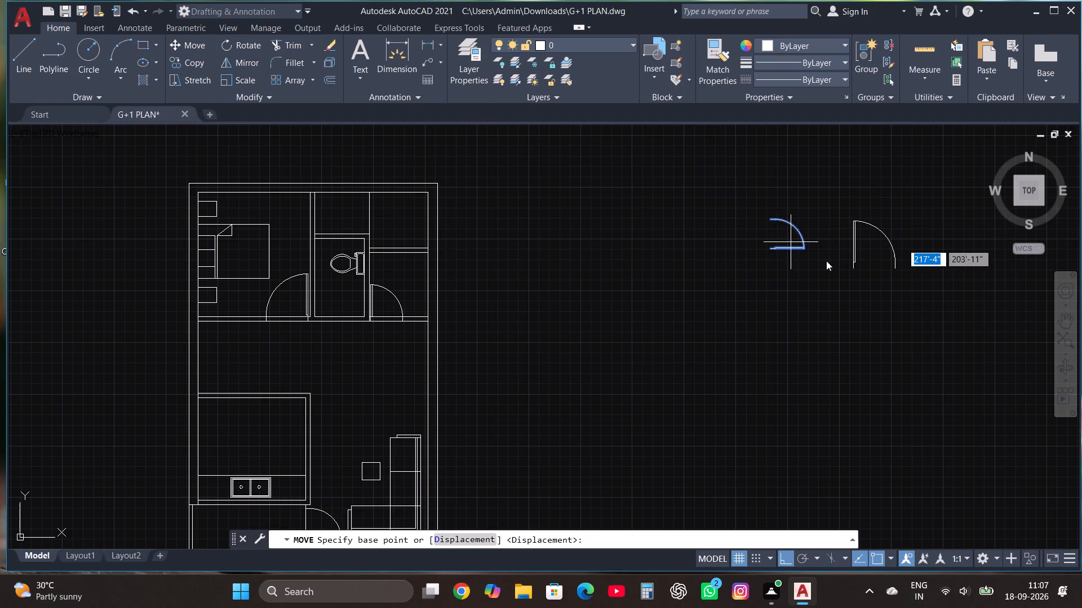
click(767, 250)
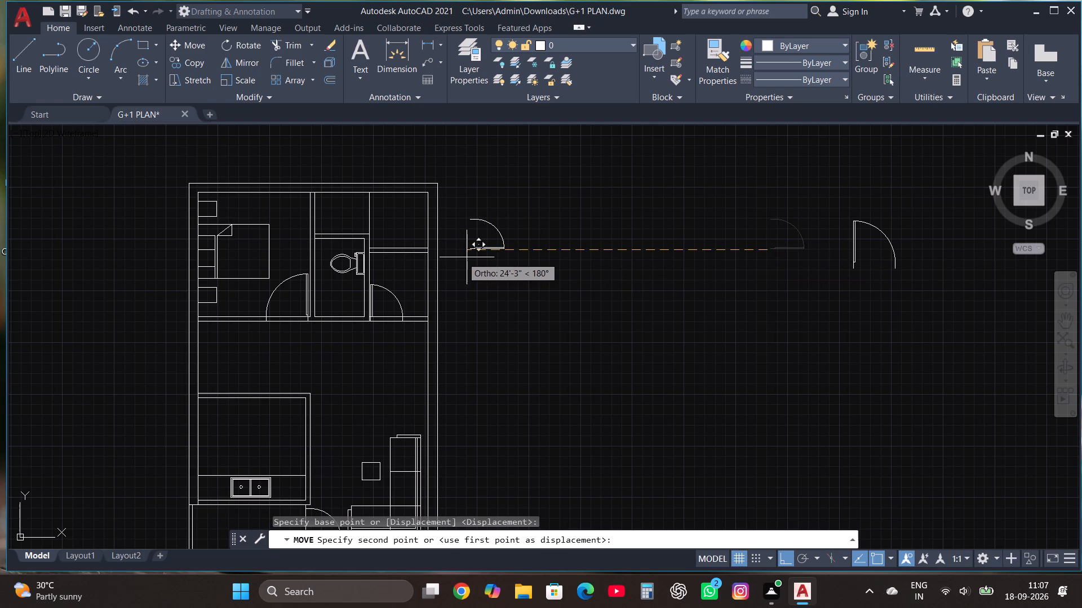
key(F8)
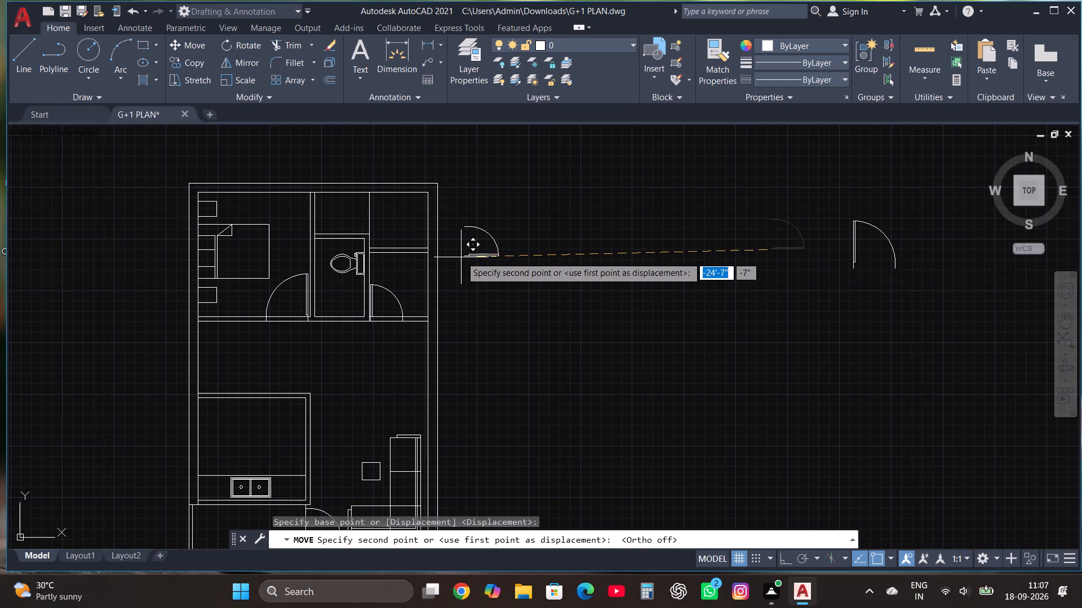
scroll(322, 294, up, 3)
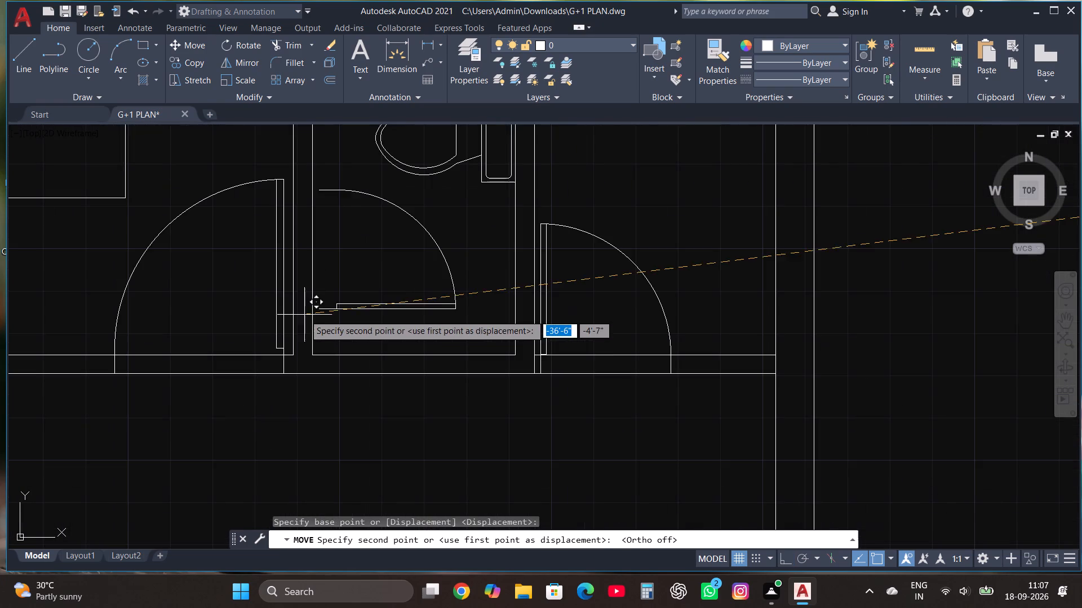
scroll(302, 334, up, 2)
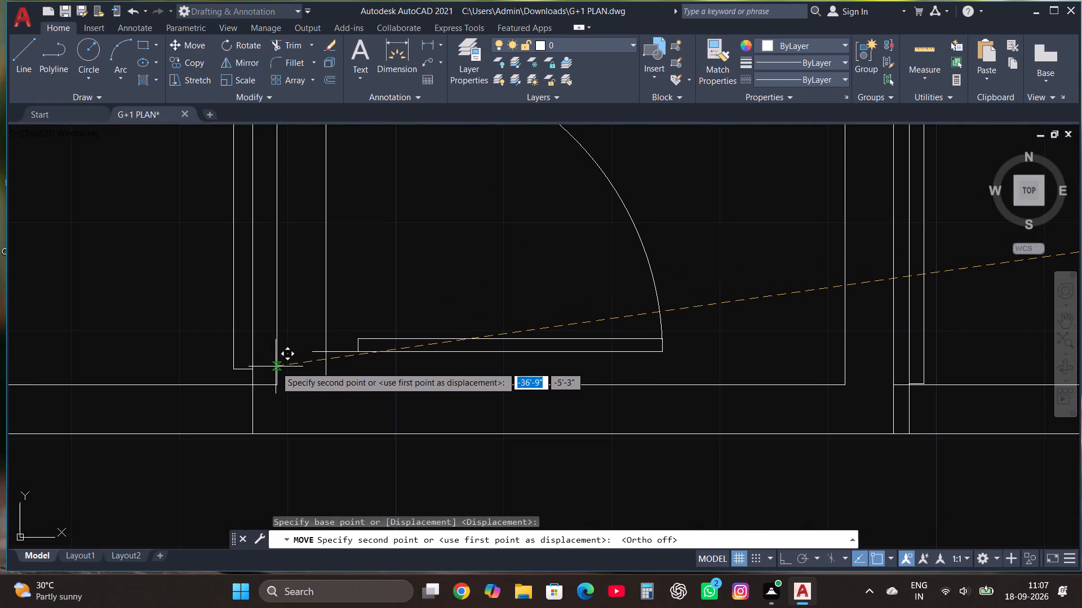
click(276, 366)
scroll(343, 402, down, 2)
scroll(419, 402, down, 1)
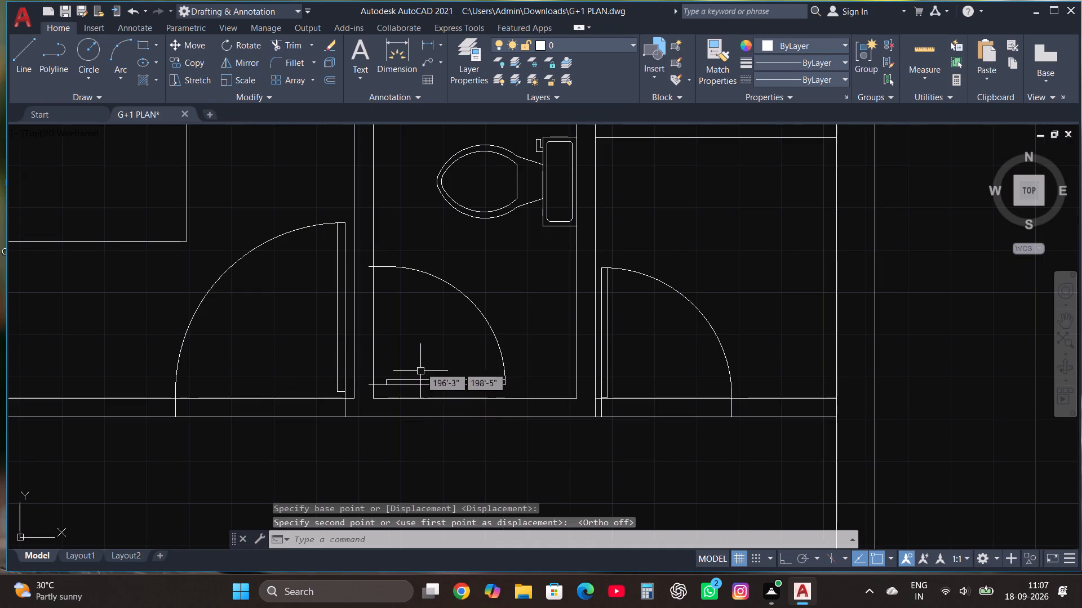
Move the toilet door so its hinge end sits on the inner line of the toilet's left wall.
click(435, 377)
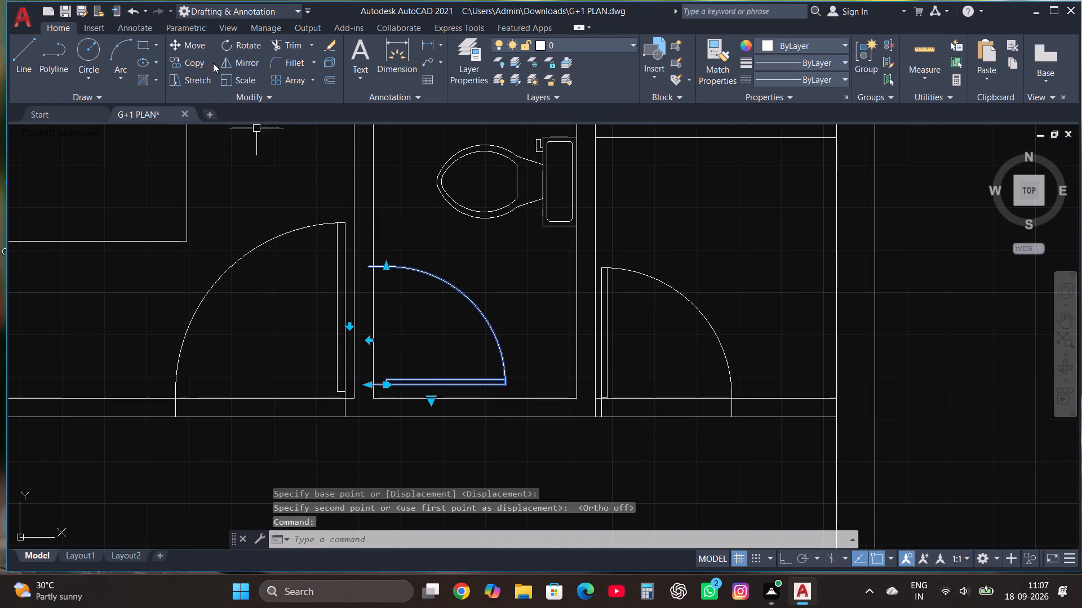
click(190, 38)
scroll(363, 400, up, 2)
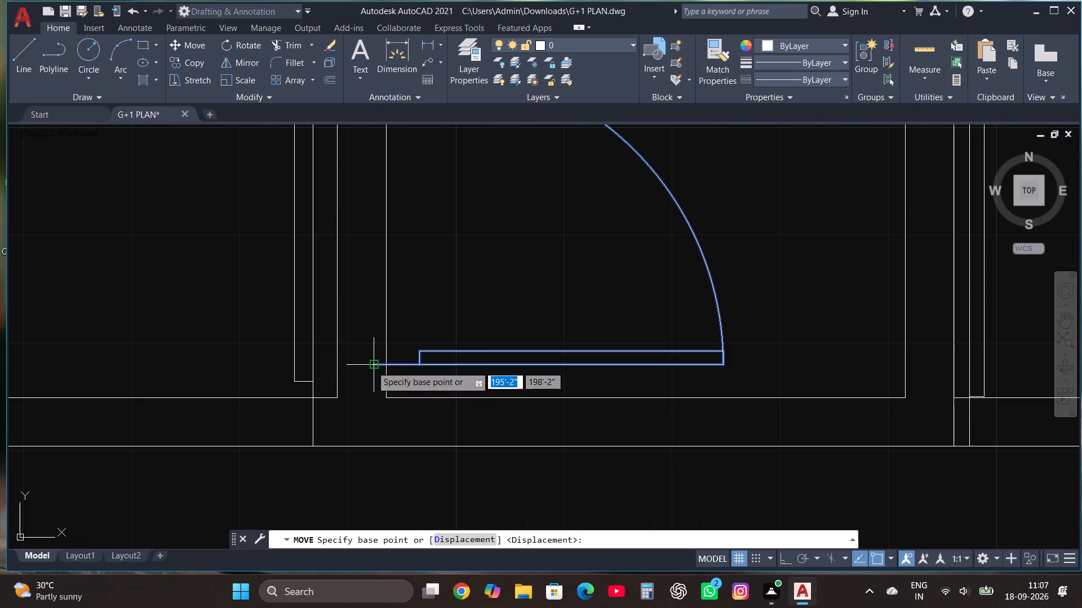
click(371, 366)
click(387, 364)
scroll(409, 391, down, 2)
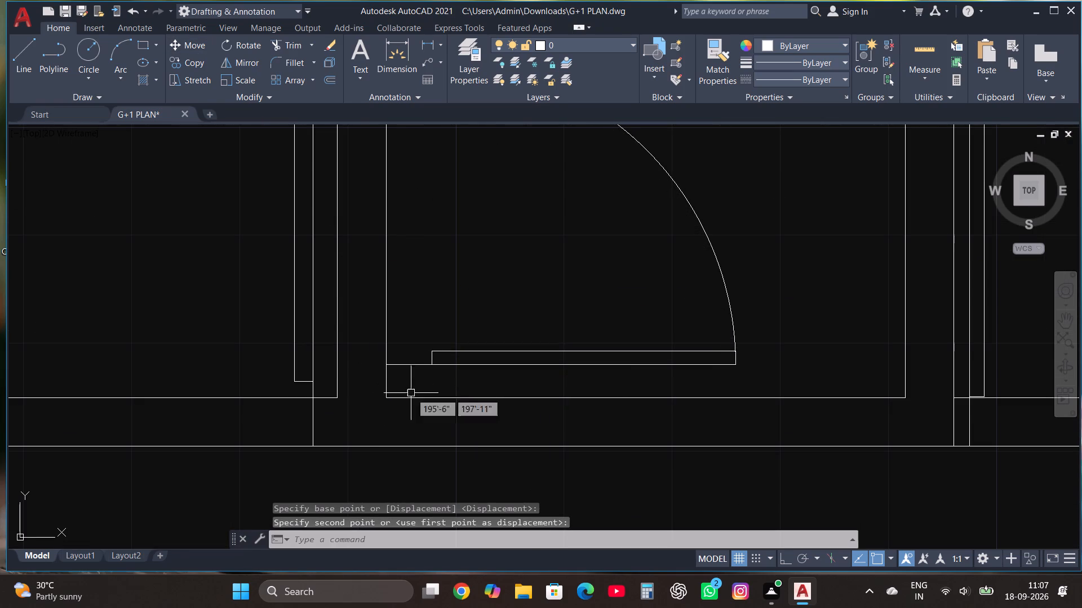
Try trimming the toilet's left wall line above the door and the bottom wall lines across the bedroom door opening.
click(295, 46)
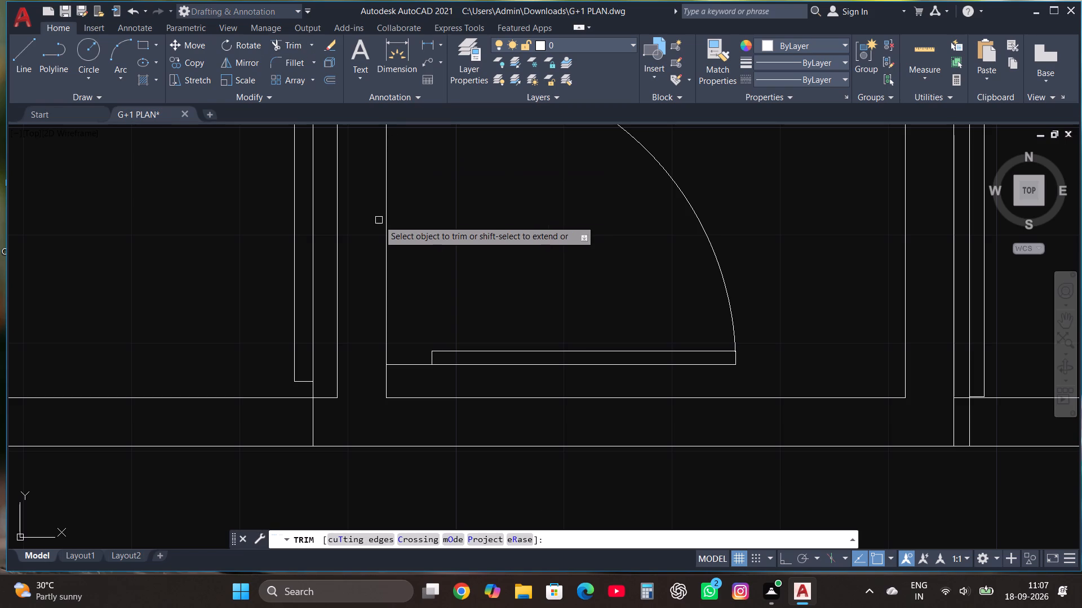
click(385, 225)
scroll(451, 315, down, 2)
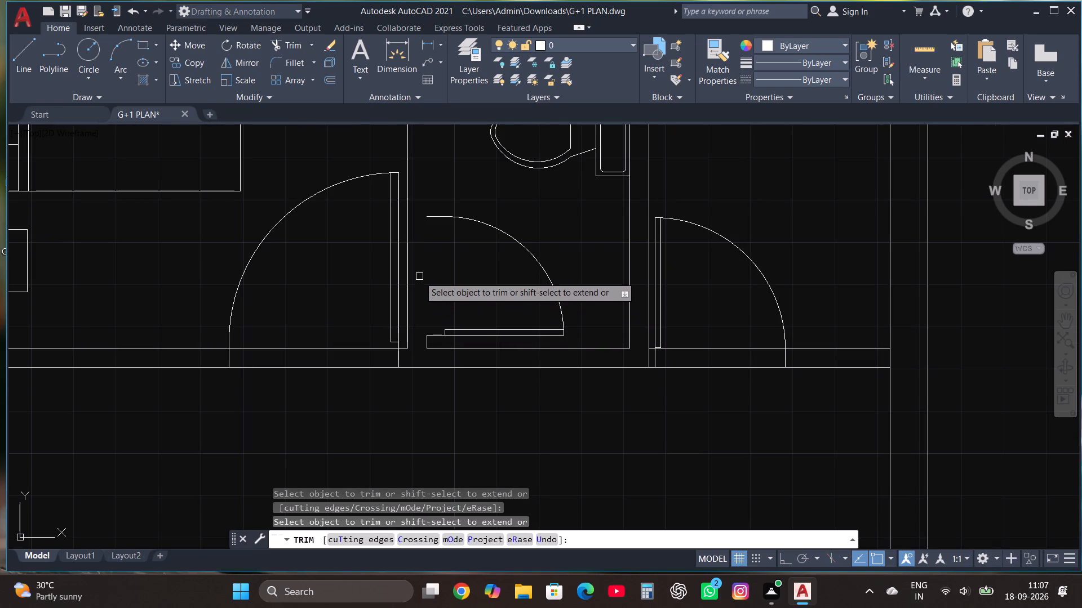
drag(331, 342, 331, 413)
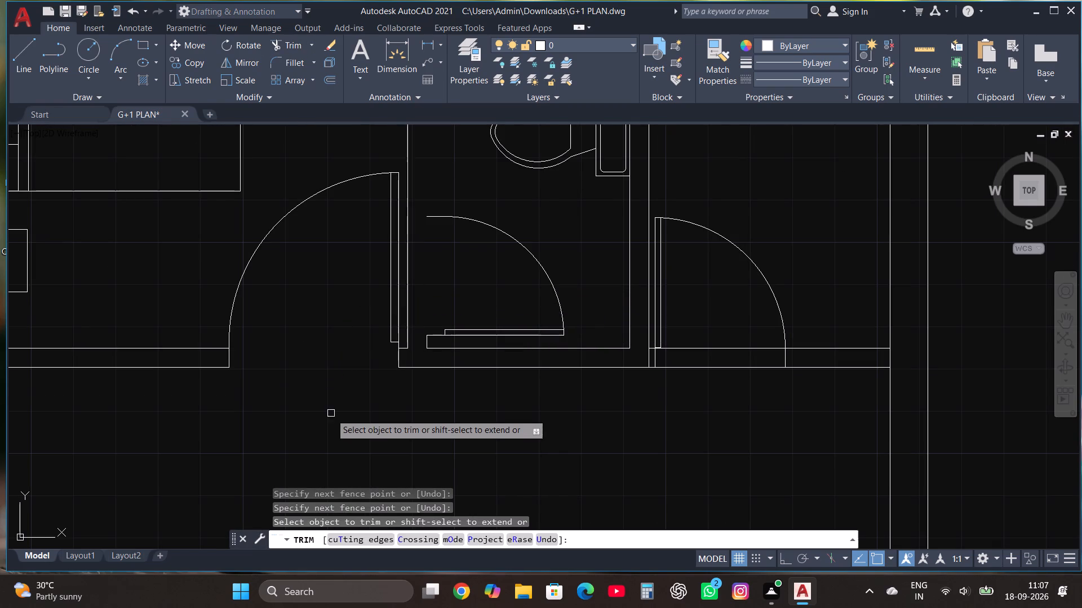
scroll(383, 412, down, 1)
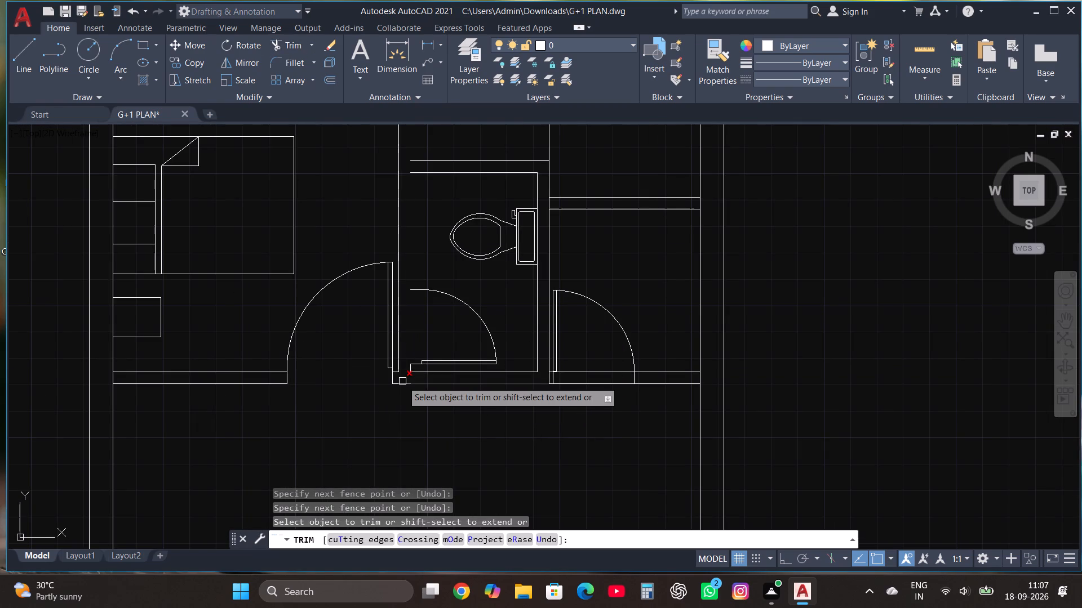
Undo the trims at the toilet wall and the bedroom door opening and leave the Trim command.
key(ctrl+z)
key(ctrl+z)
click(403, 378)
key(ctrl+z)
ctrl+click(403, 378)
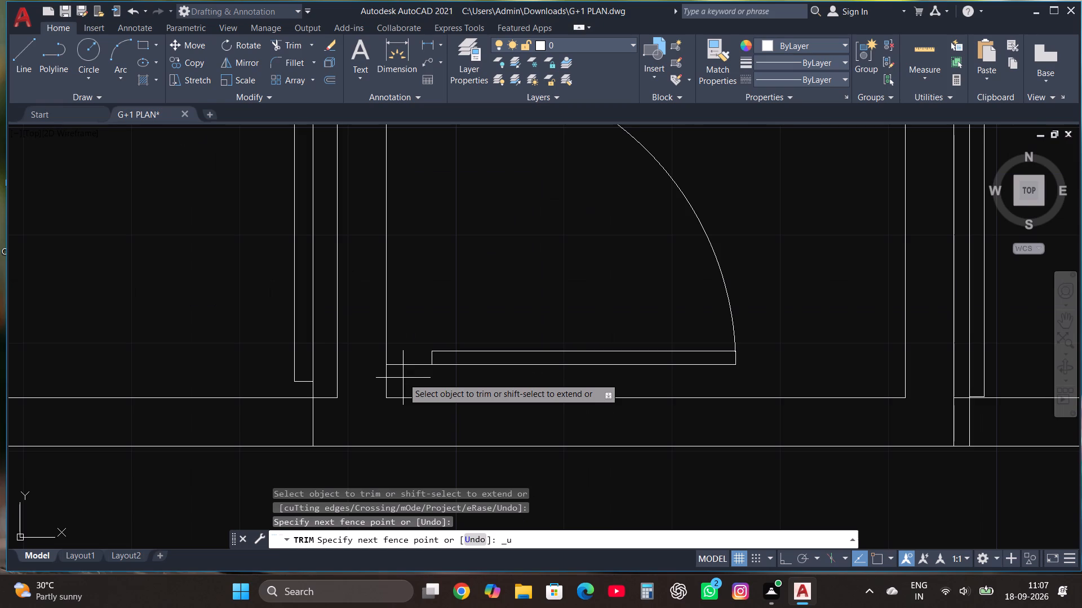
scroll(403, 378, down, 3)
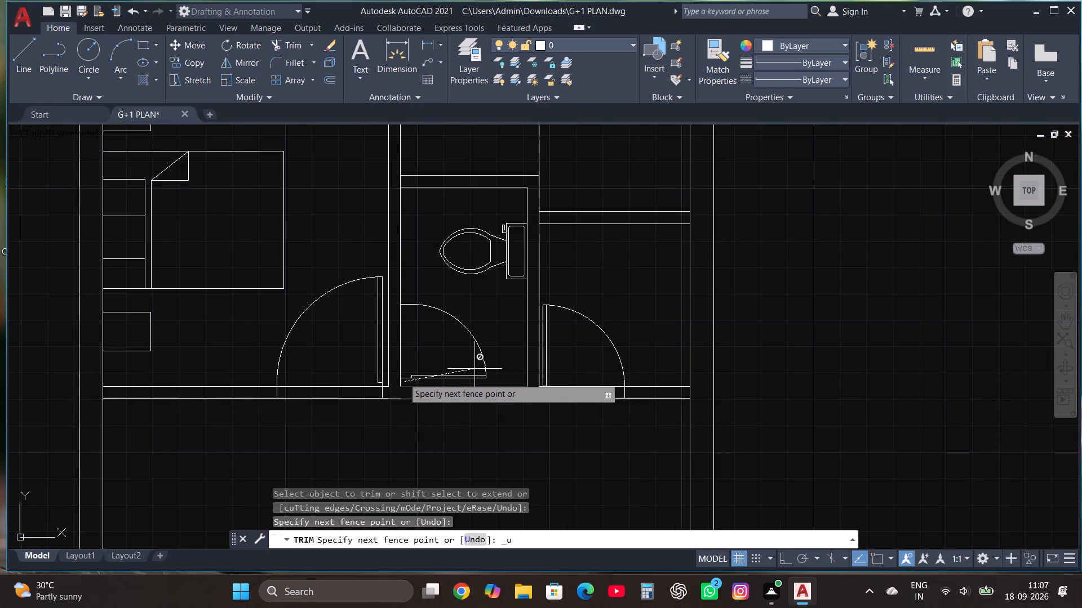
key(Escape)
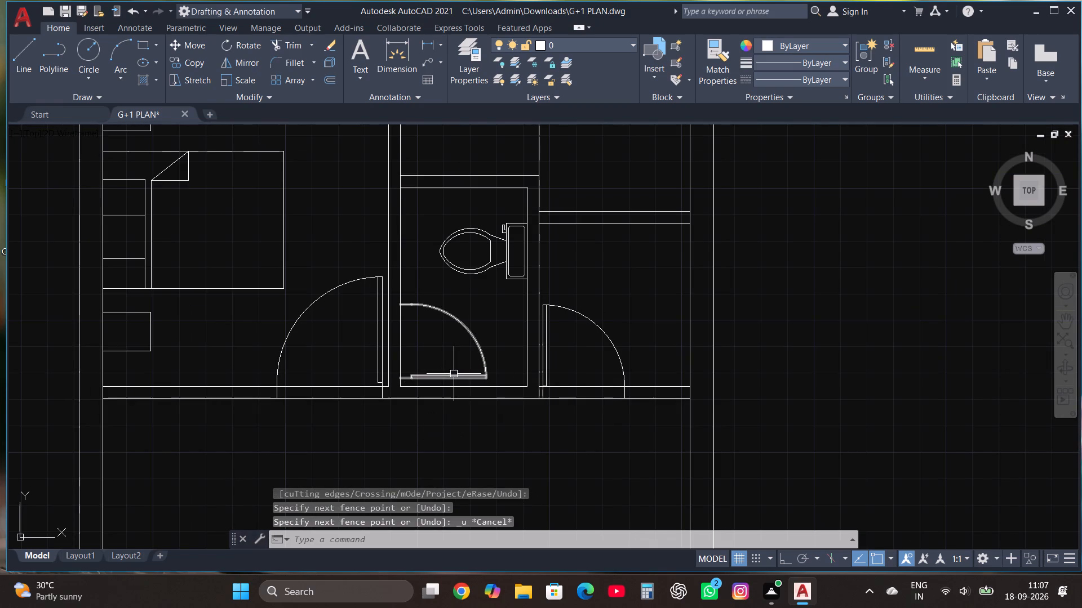
Move the toilet door from its hinge end onto the bedroom-side line of the toilet's left wall.
click(456, 374)
click(189, 47)
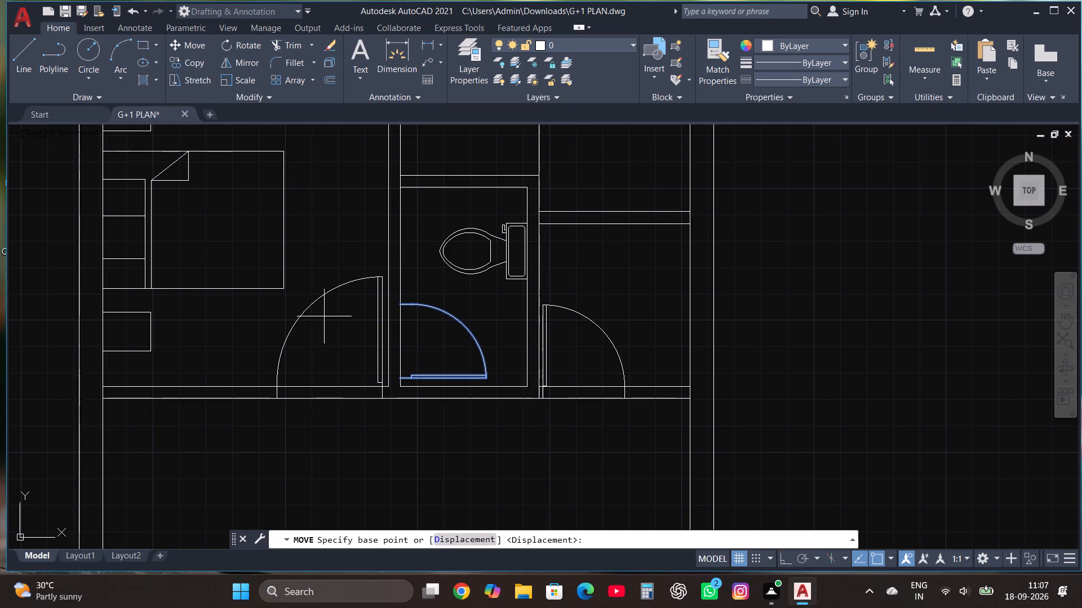
scroll(397, 374, up, 2)
click(403, 390)
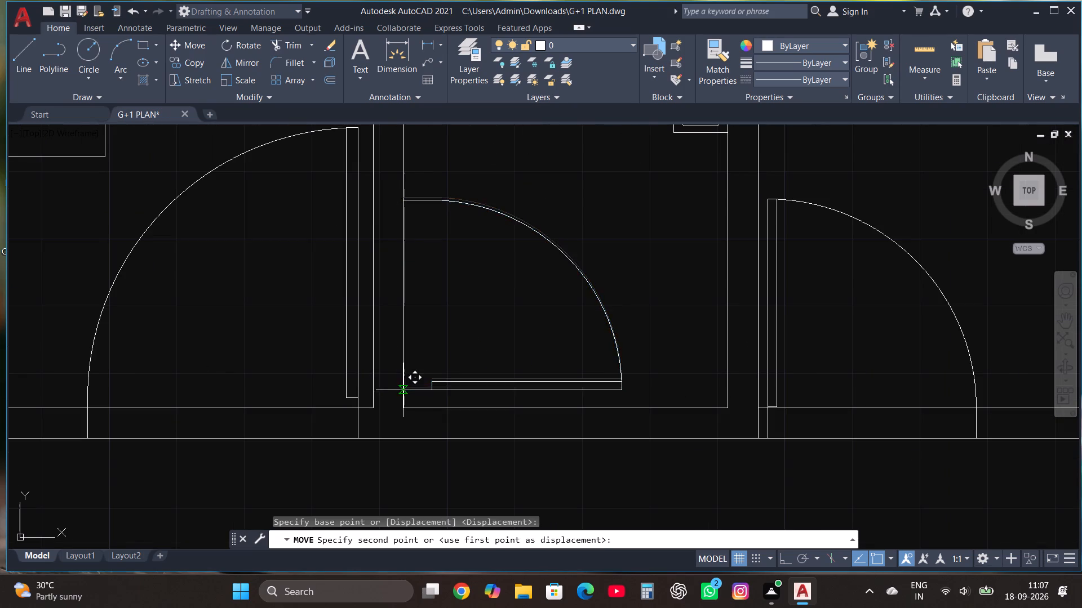
click(372, 387)
scroll(461, 377, down, 1)
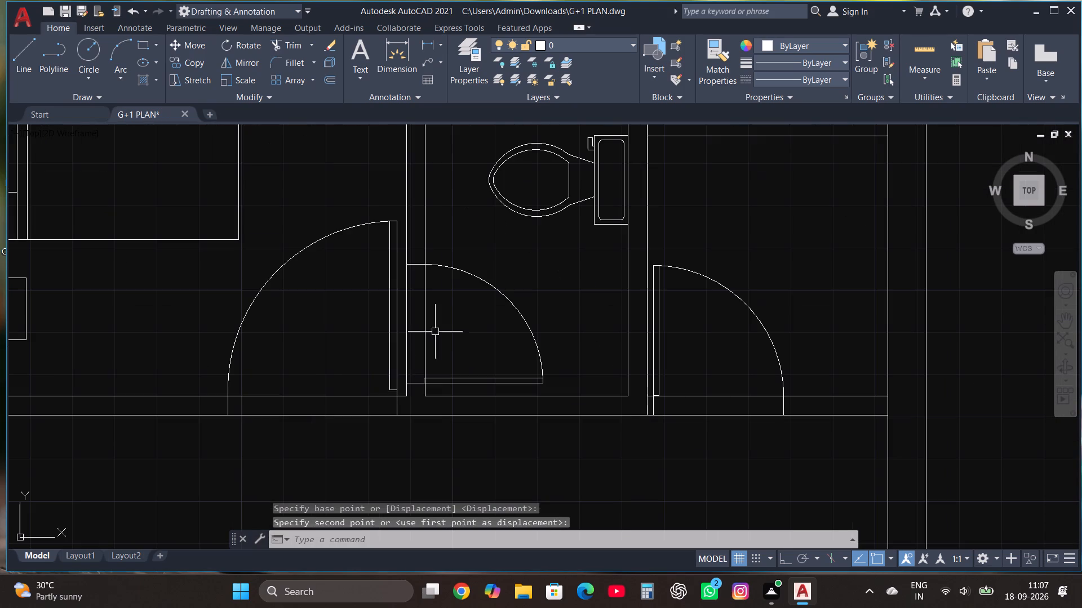
Trim the wall lines out of the toilet door, bedroom door and adjacent right-hand room door openings.
click(287, 40)
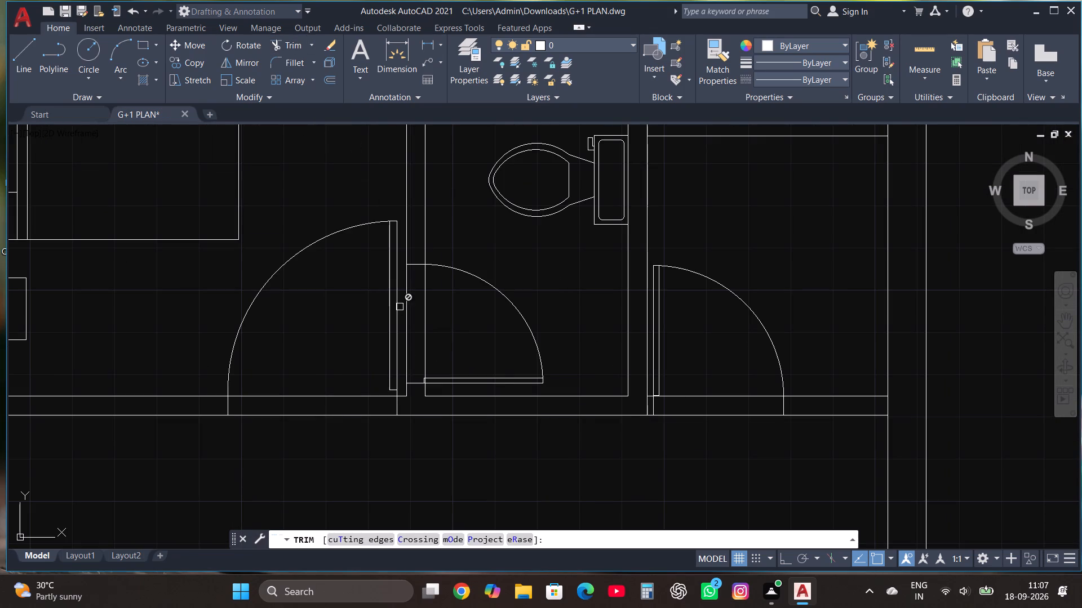
drag(402, 312, 438, 315)
drag(277, 388, 279, 446)
scroll(296, 391, down, 1)
drag(565, 387, 564, 449)
scroll(564, 449, down, 2)
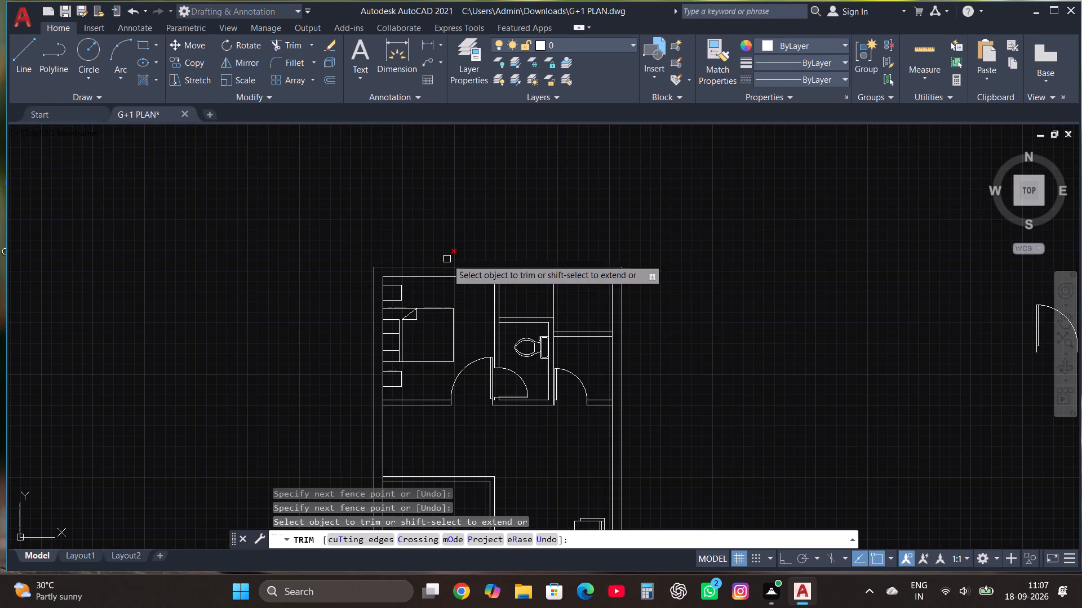
Trim the wall line across the living room door opening beside the kitchen and end the trimming.
scroll(447, 259, down, 1)
scroll(477, 491, up, 2)
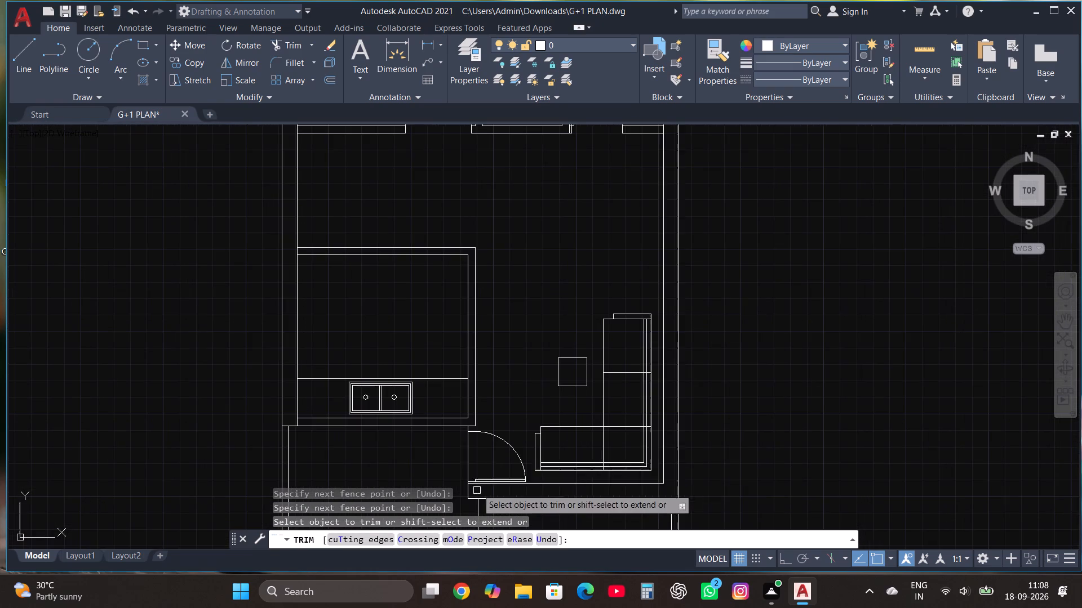
click(470, 463)
scroll(645, 365, down, 1)
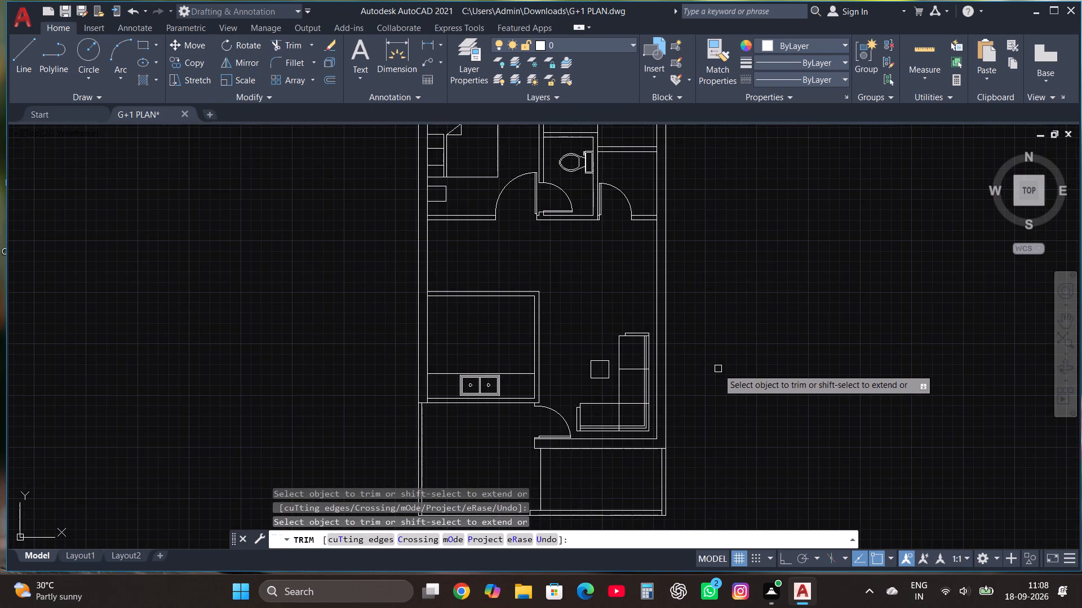
scroll(462, 353, down, 1)
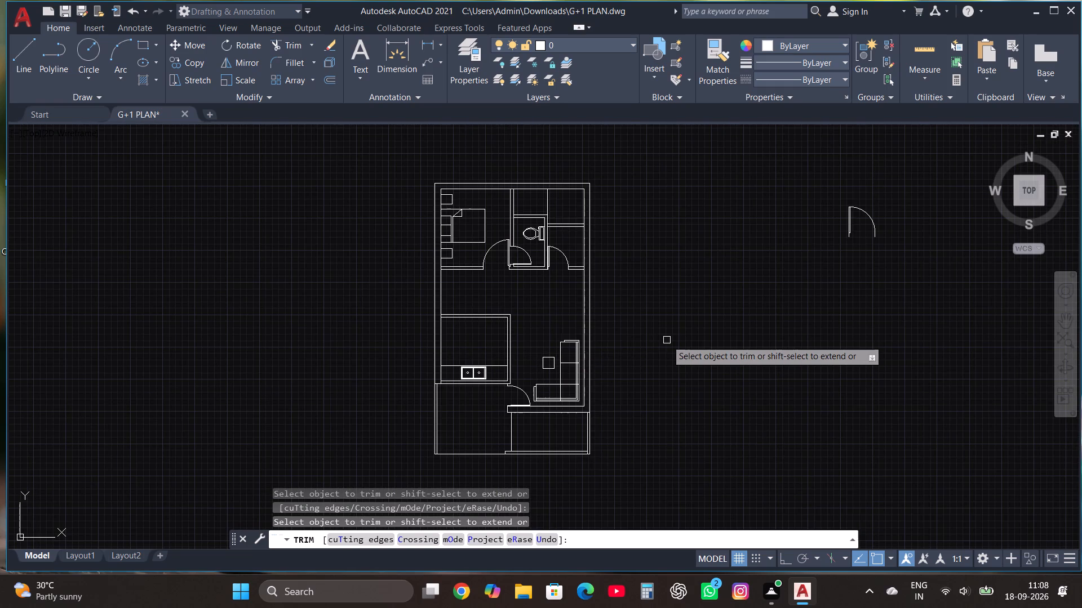
key(Escape)
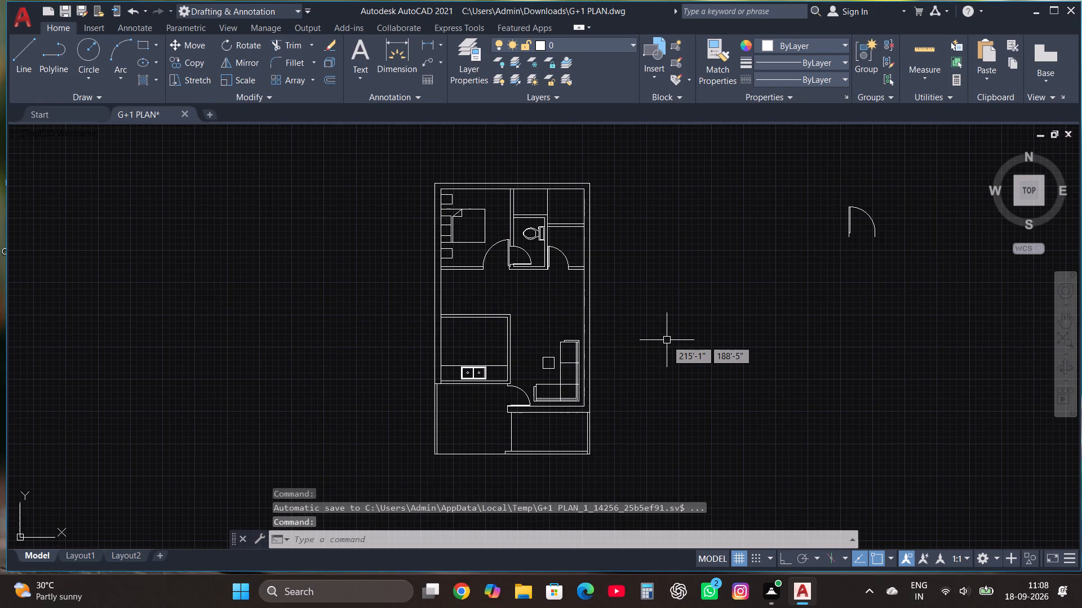
Draw two crossing diagonal lines between opposite corners of the small room in the plan's upper right corner.
scroll(598, 172, up, 3)
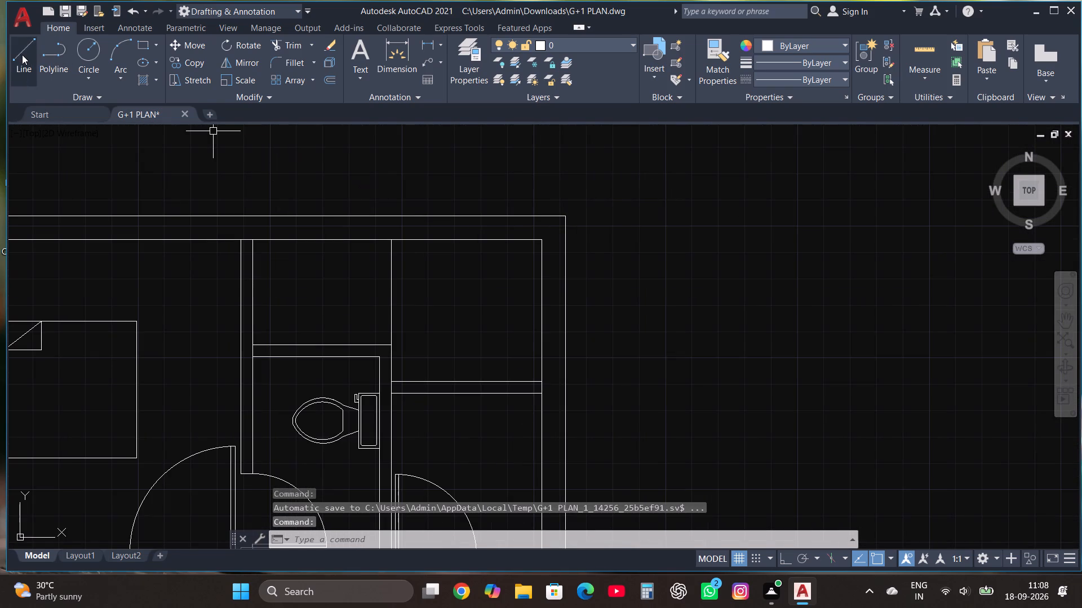
click(20, 53)
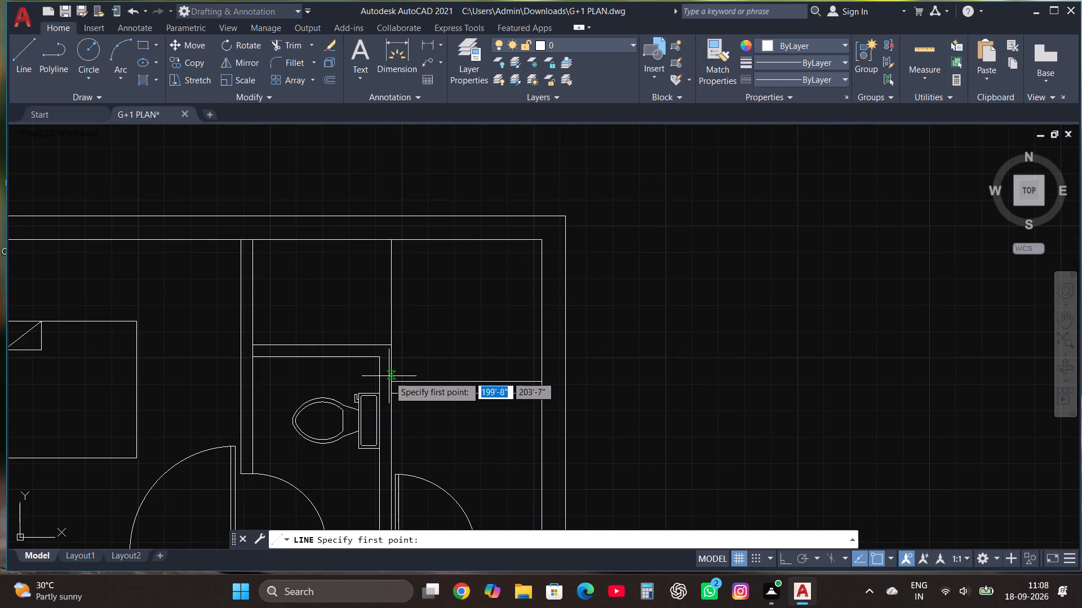
click(393, 379)
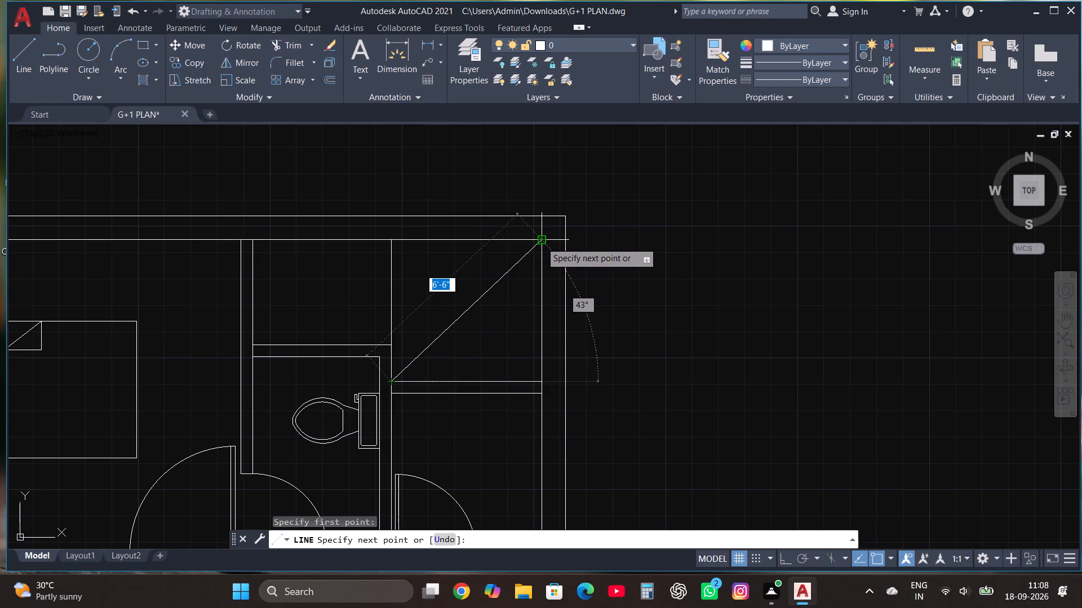
click(541, 242)
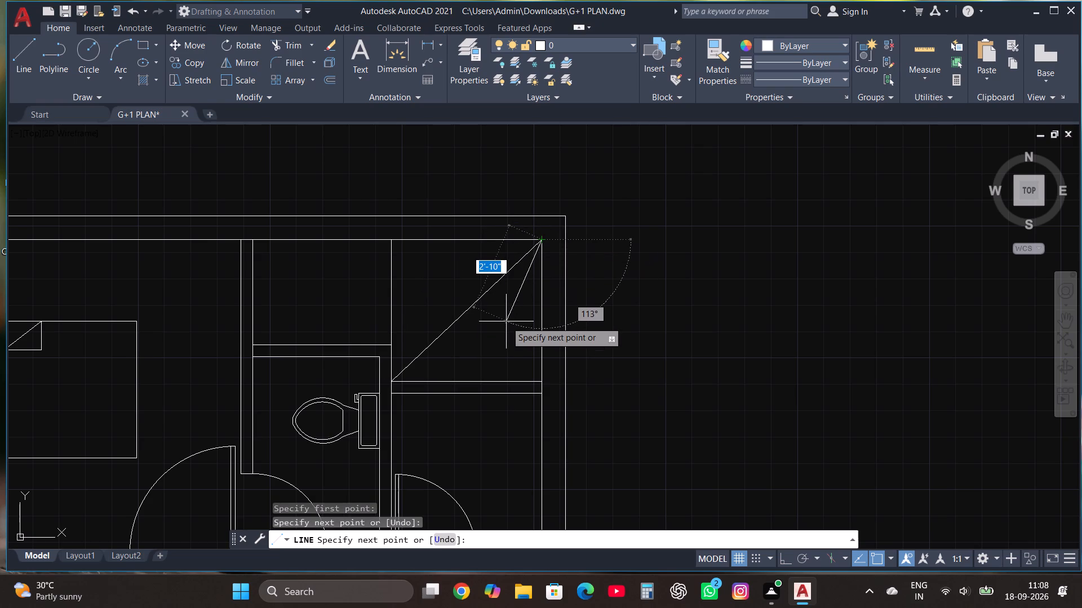
key(Escape)
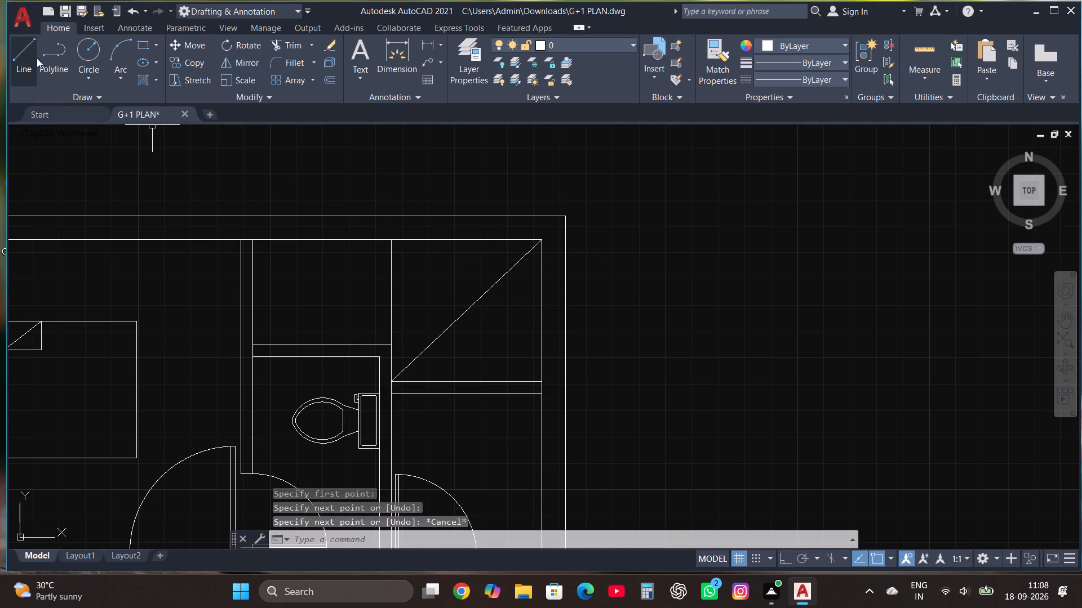
click(34, 55)
click(393, 239)
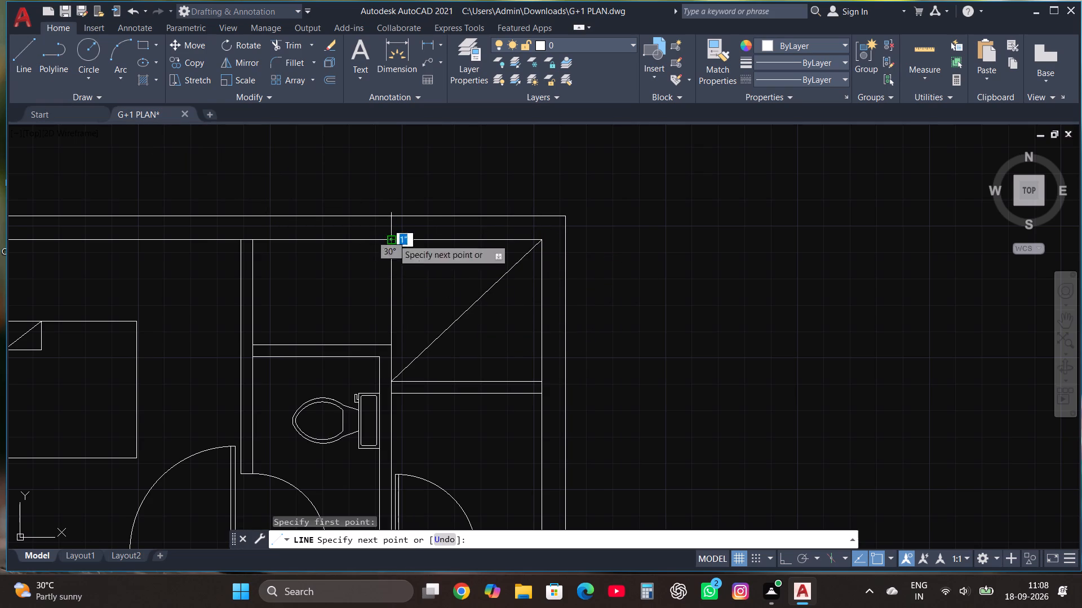
click(541, 383)
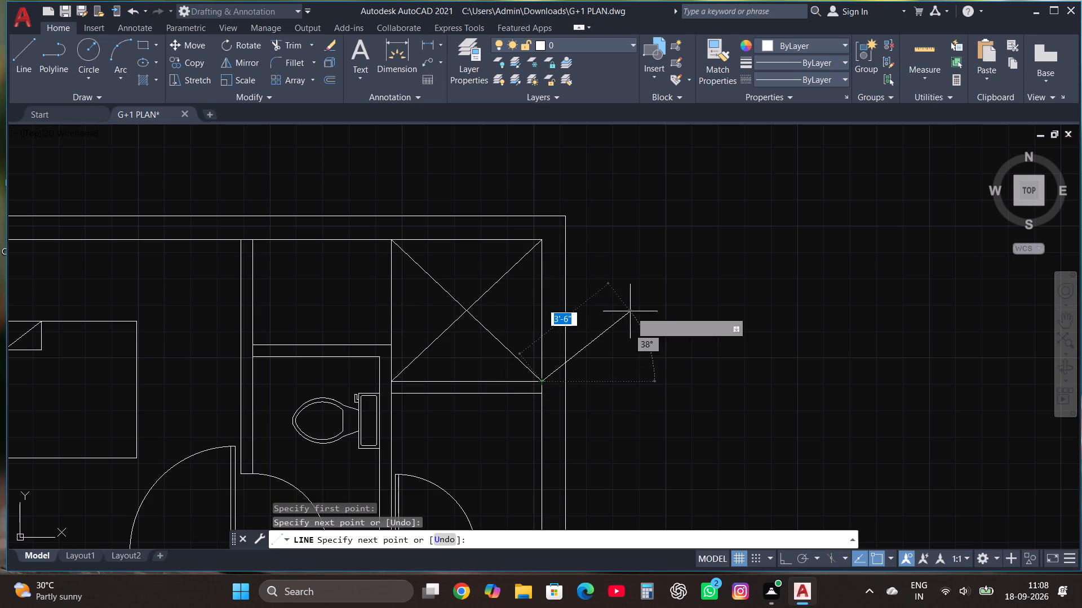
key(Escape)
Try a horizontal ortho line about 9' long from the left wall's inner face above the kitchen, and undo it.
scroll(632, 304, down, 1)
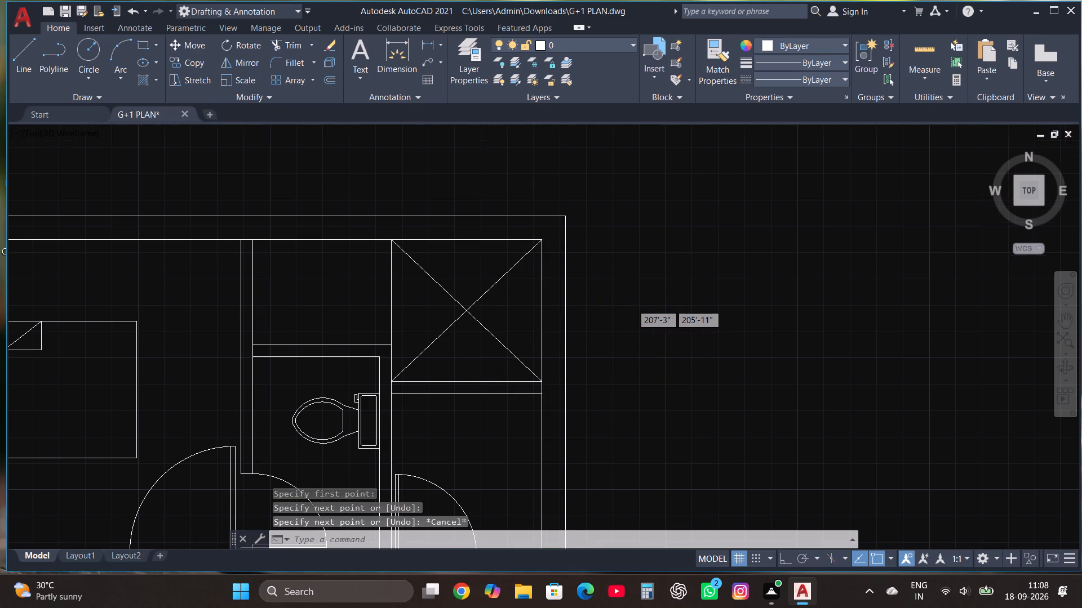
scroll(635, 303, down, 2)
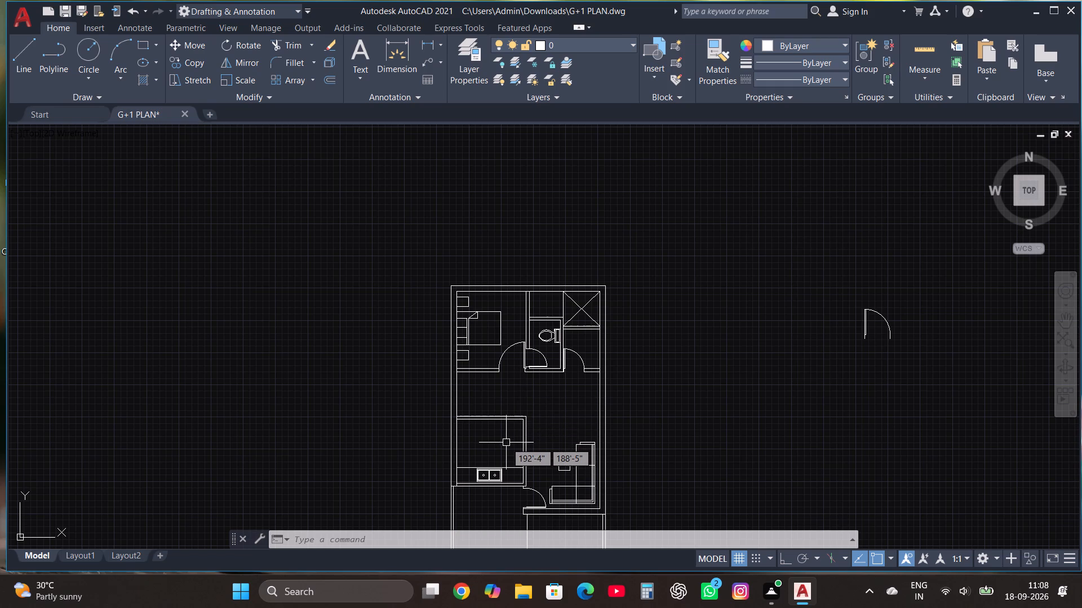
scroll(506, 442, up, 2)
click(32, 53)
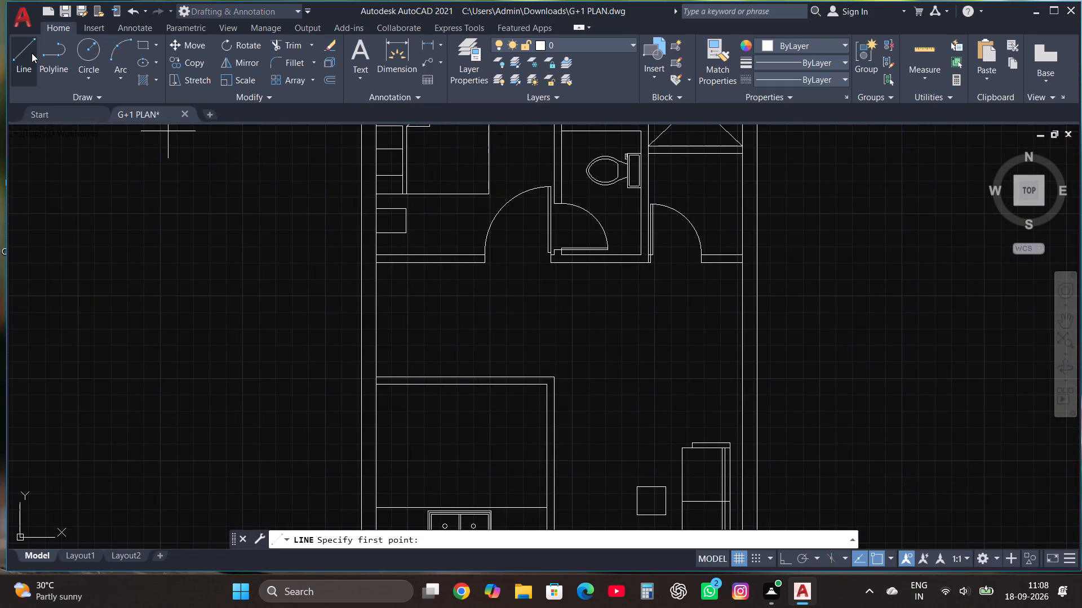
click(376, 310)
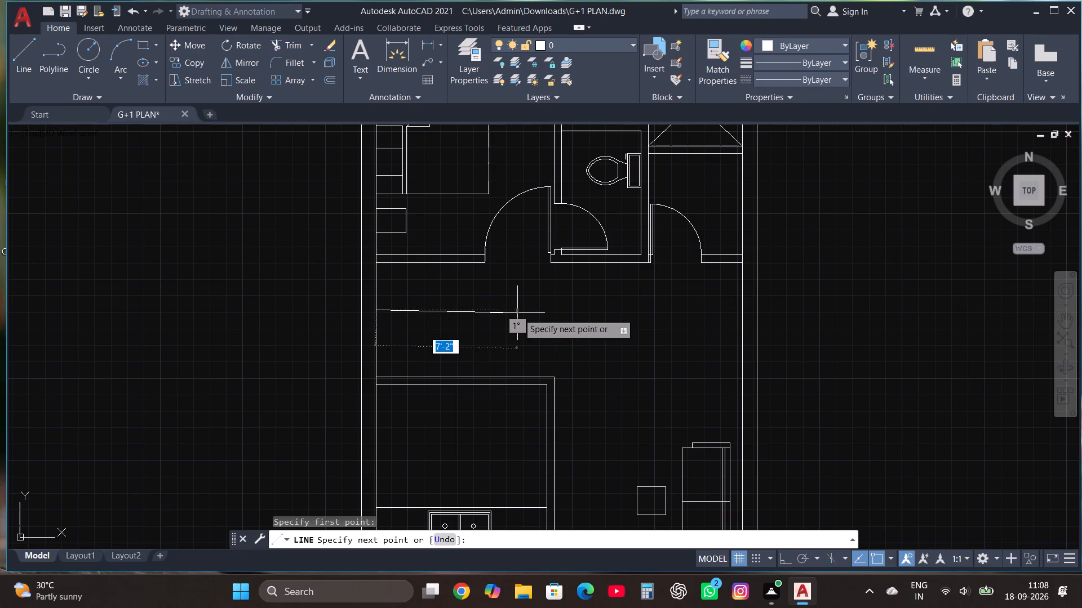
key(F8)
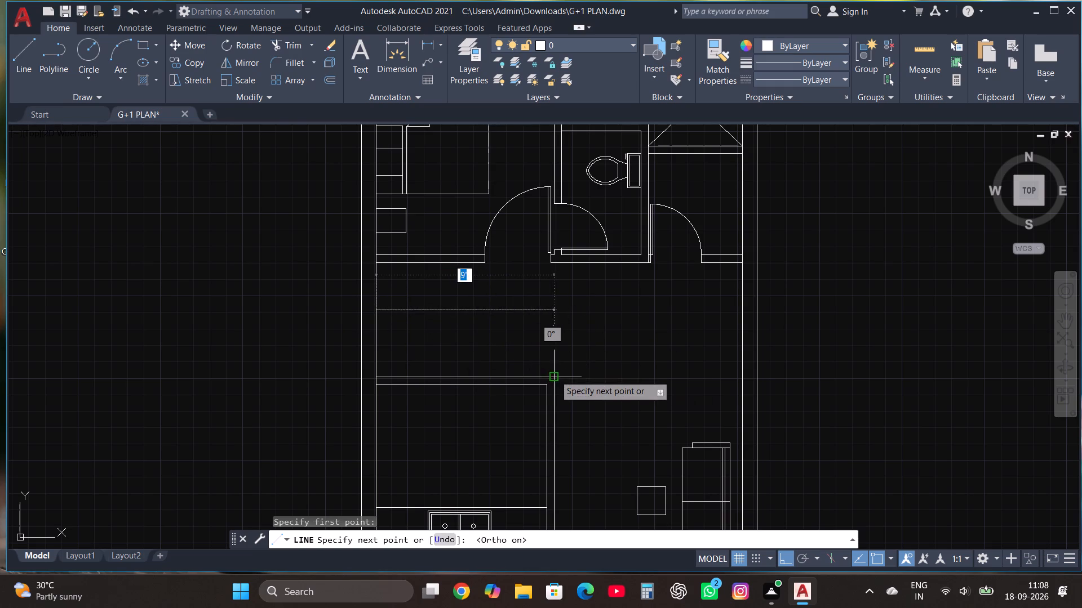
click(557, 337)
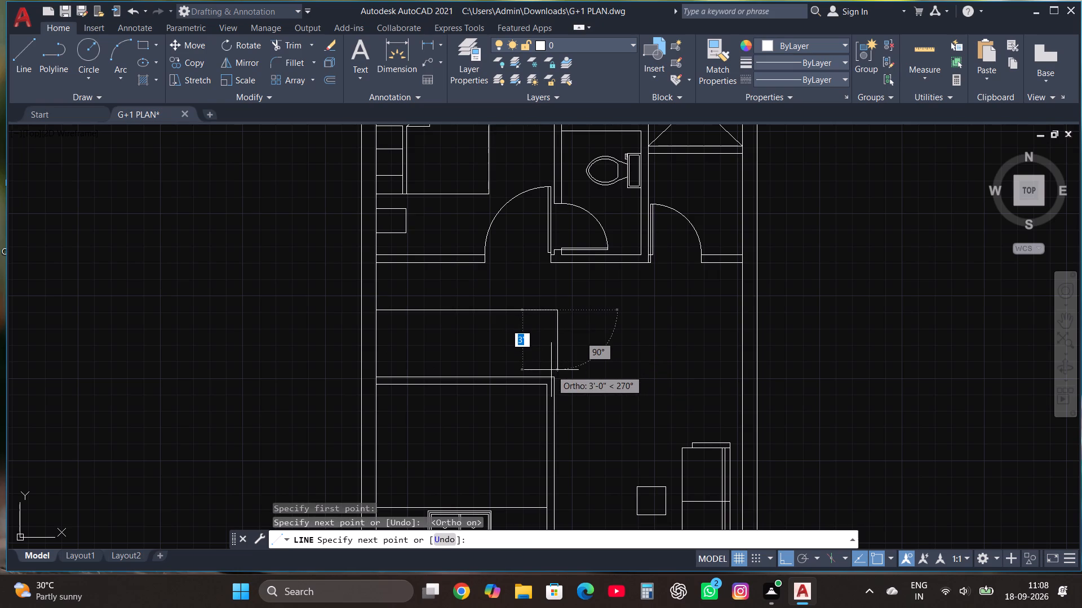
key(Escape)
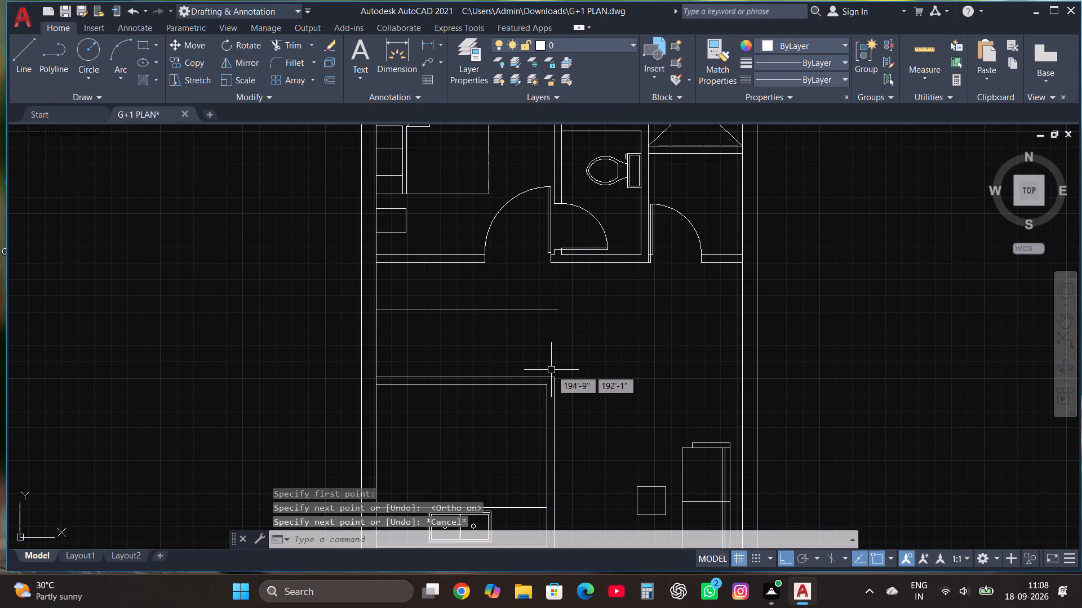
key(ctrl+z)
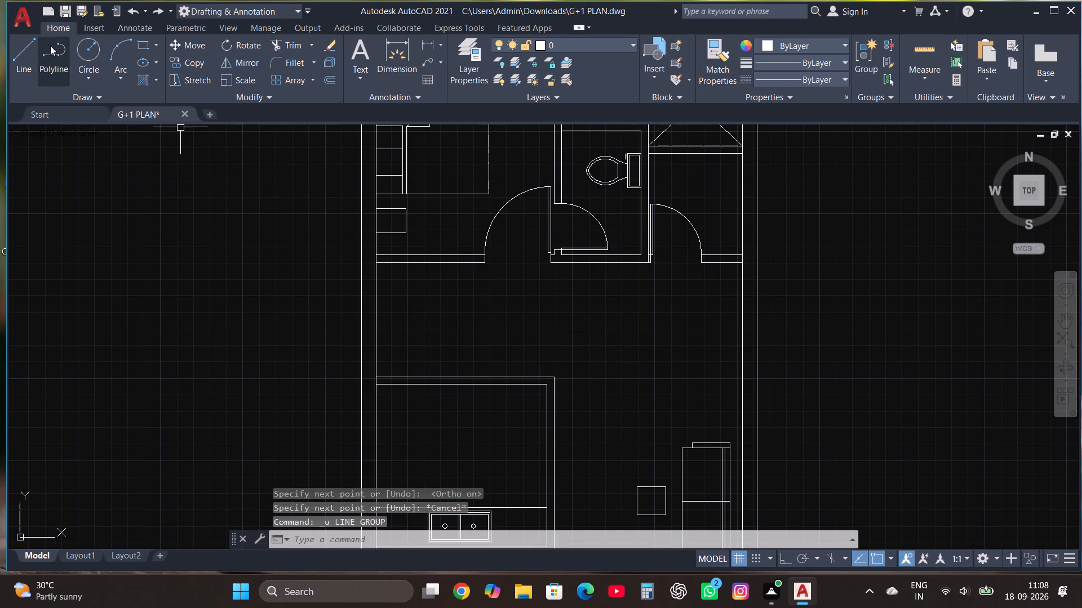
Draw a horizontal line about 9' long from the left wall above the kitchen, continuing down to the kitchen's outer top-right corner.
click(30, 50)
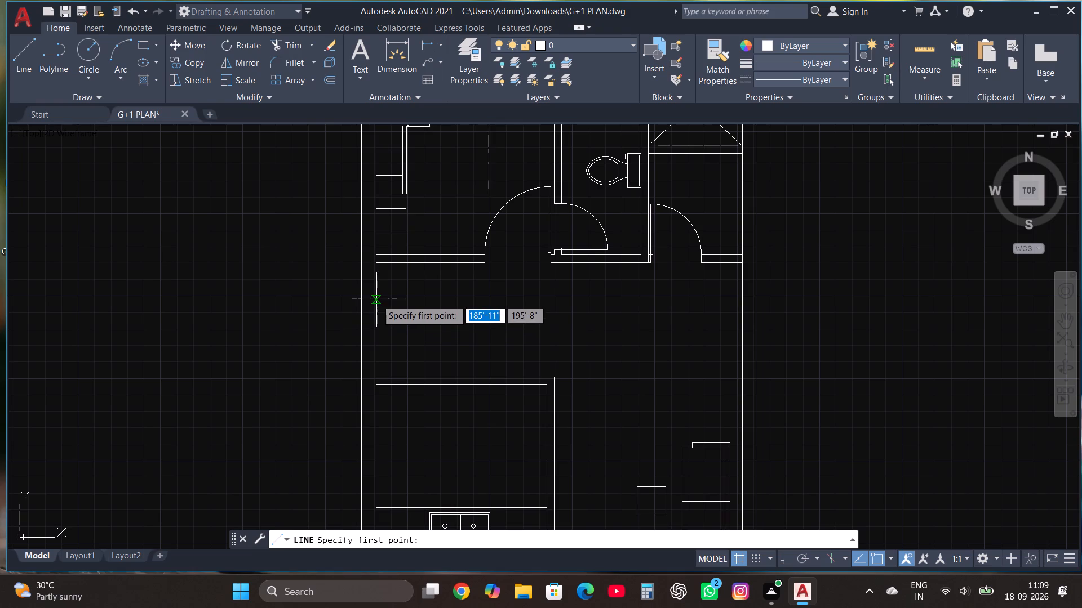
click(374, 318)
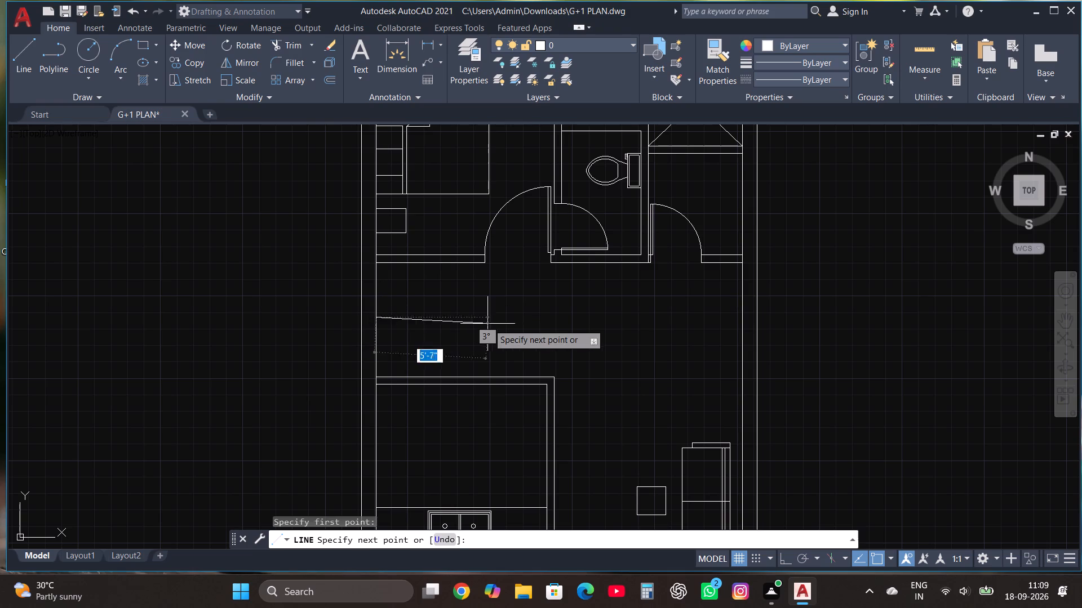
key(F8)
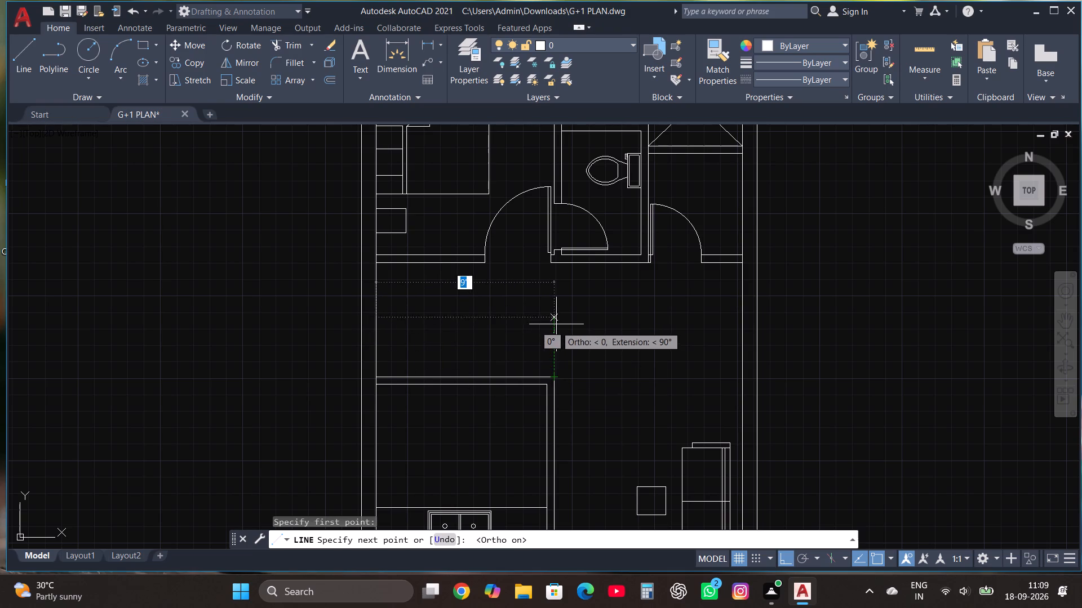
click(556, 324)
click(553, 377)
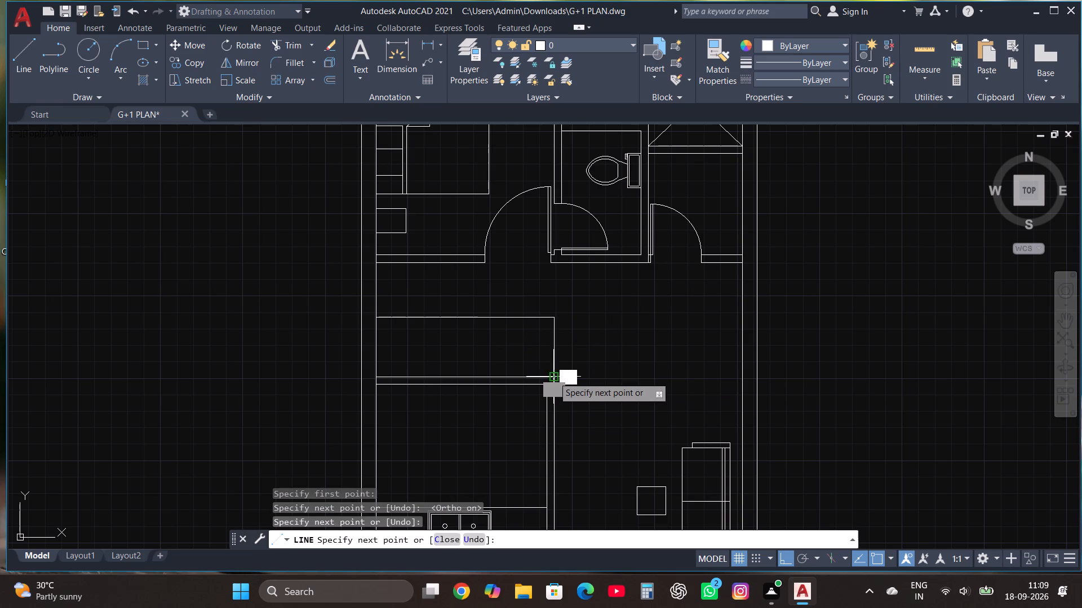
key(Escape)
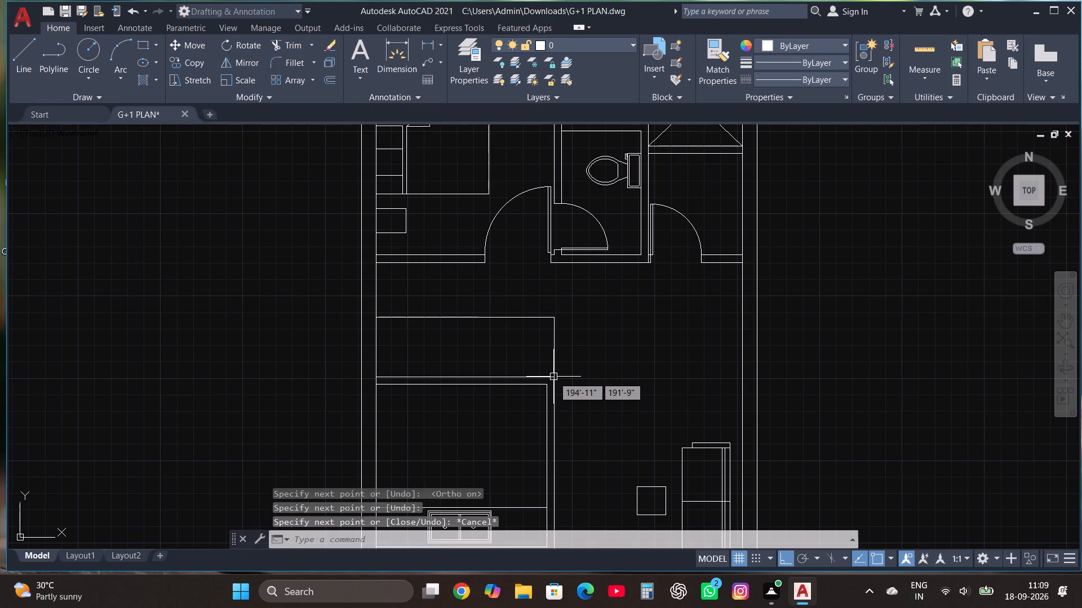
Draw a vertical line from the bedroom's lower wall down across the new outline into the kitchen.
click(36, 48)
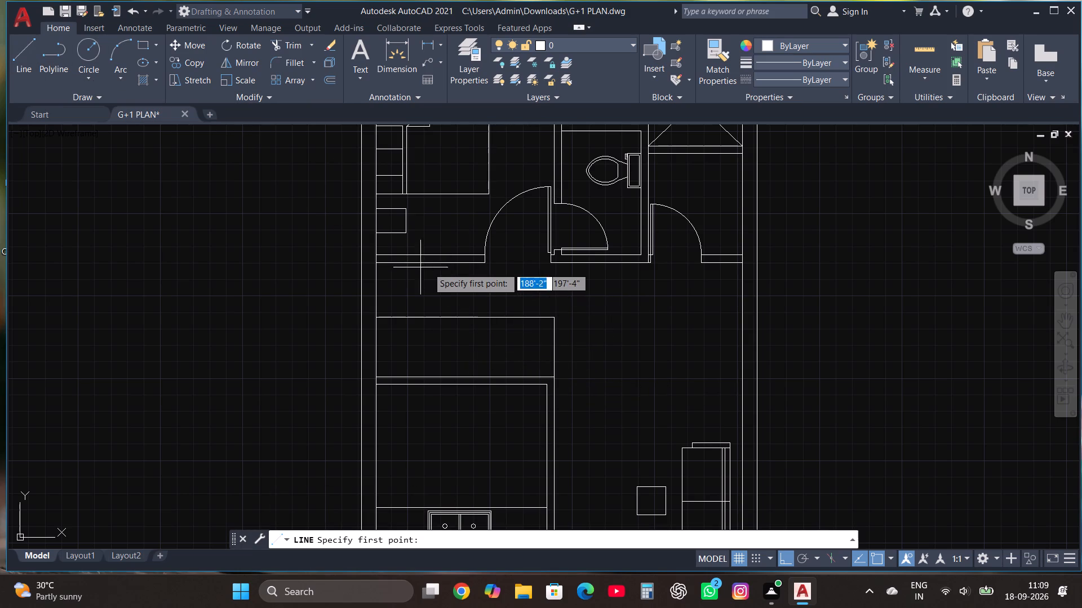
click(431, 261)
click(427, 440)
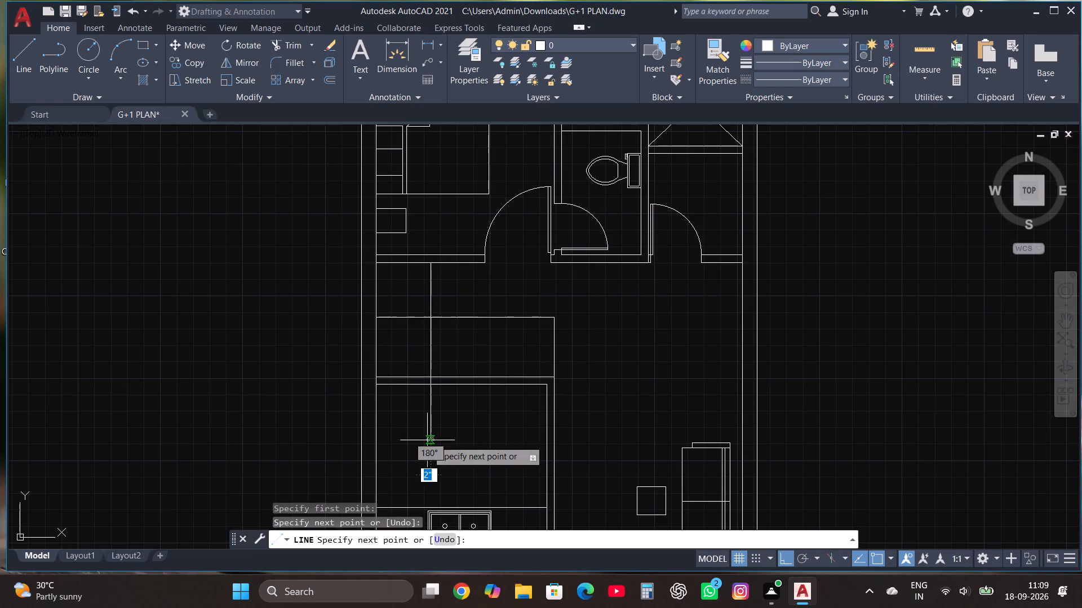
key(Escape)
Trim the vertical line back to the kitchen's outer top wall line, and trim the horizontal line between it and the left wall.
click(291, 38)
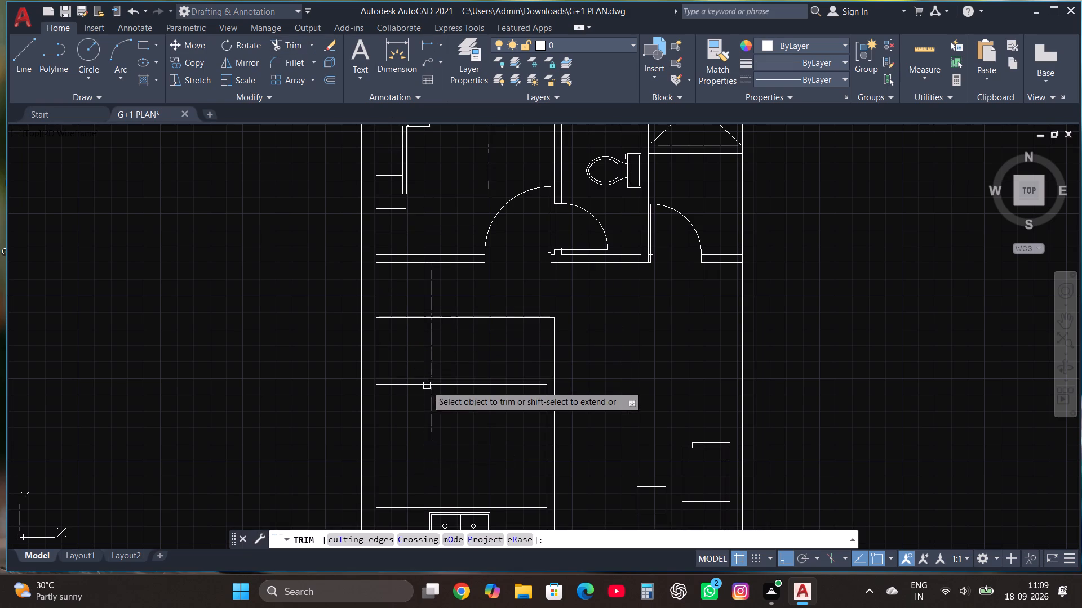
click(437, 406)
click(423, 406)
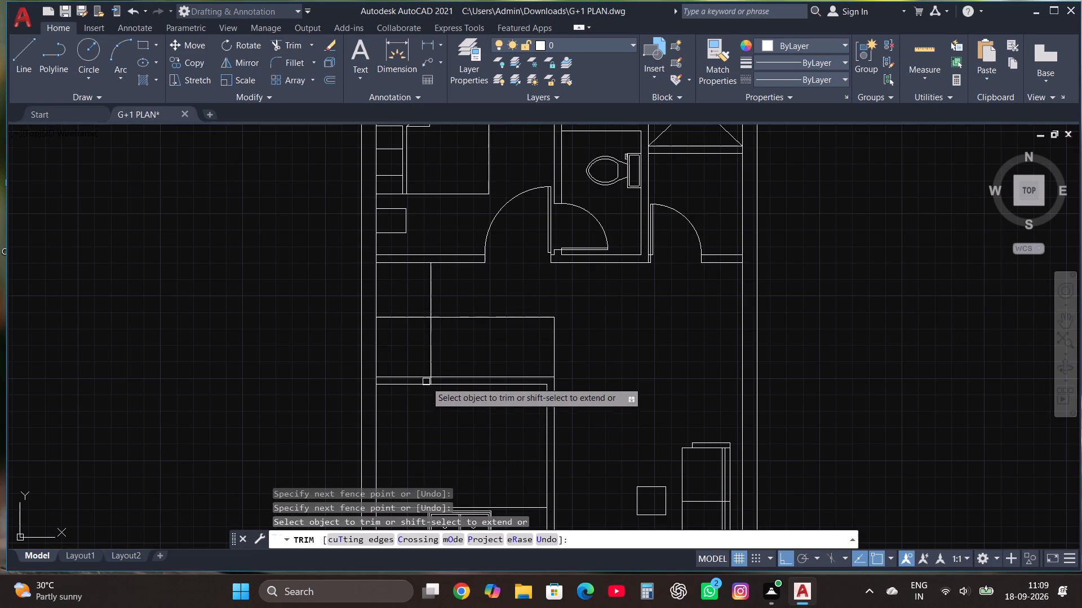
click(411, 319)
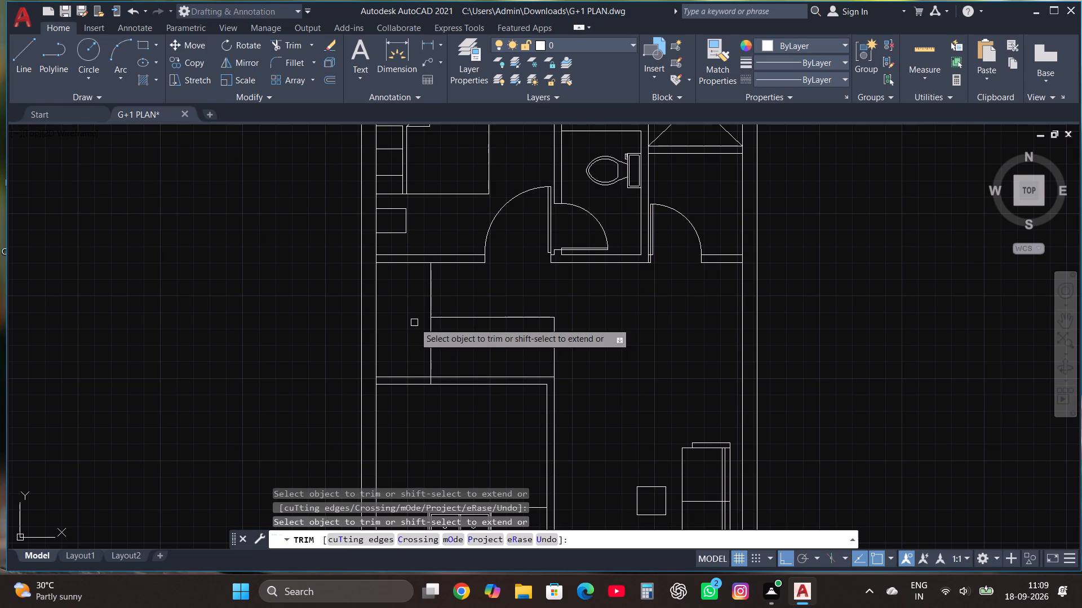
key(Escape)
click(432, 342)
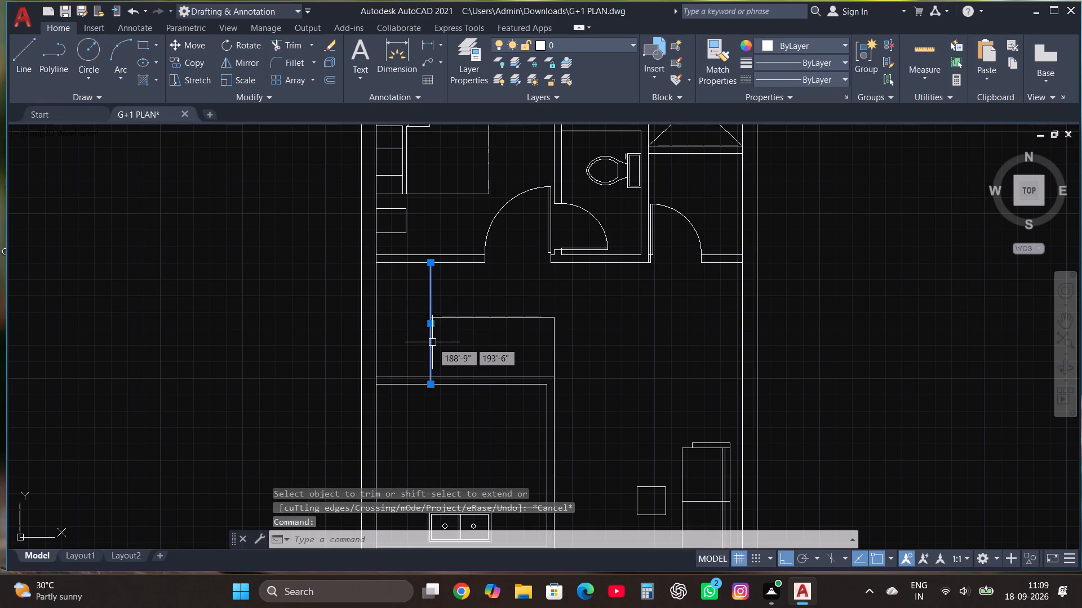
key(Escape)
click(294, 45)
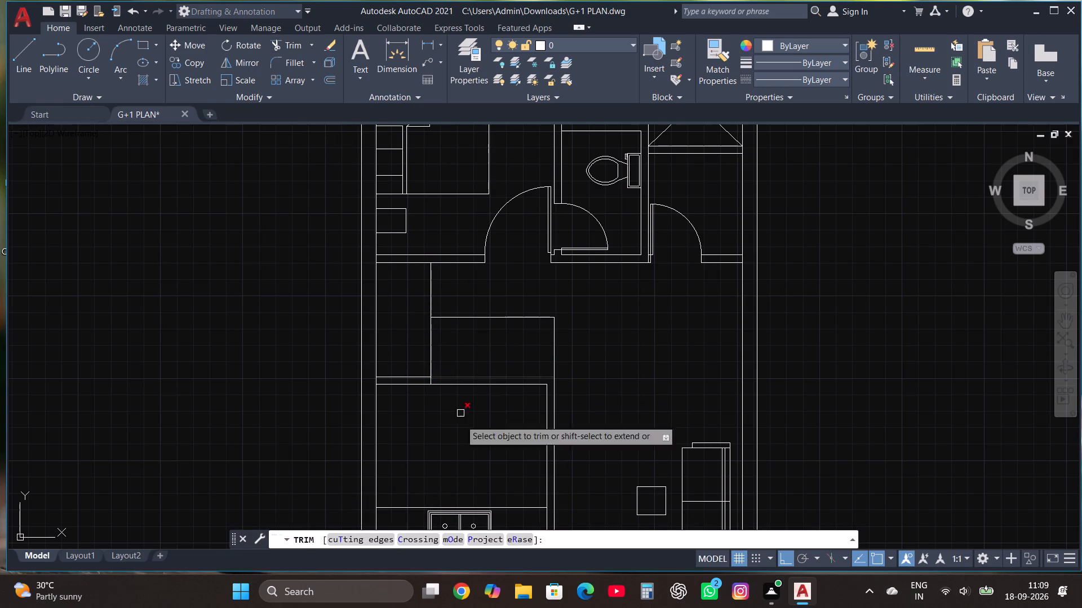
scroll(457, 441, up, 1)
click(415, 348)
key(Escape)
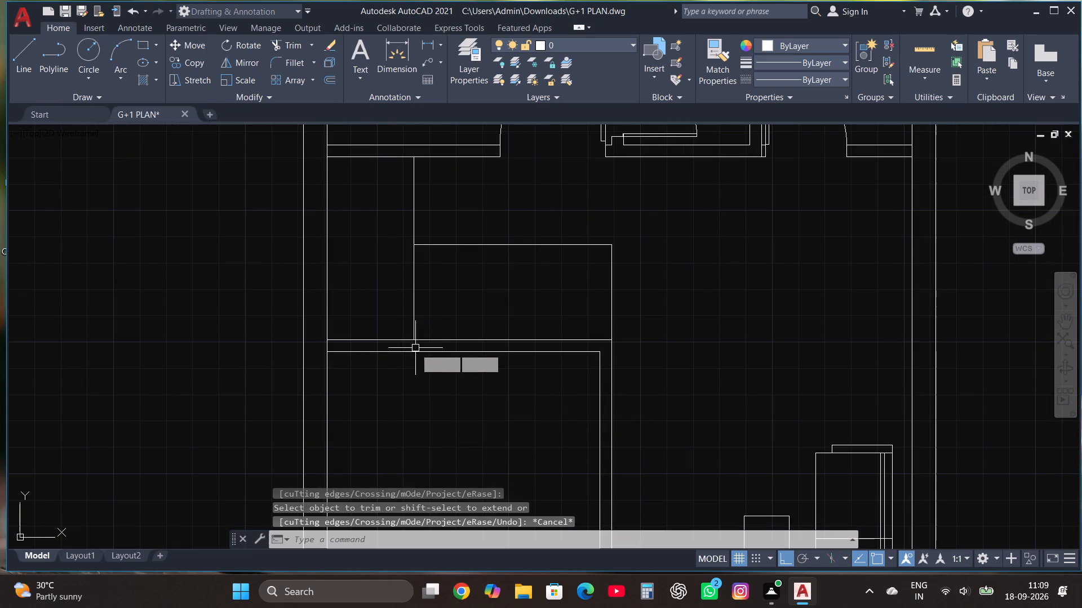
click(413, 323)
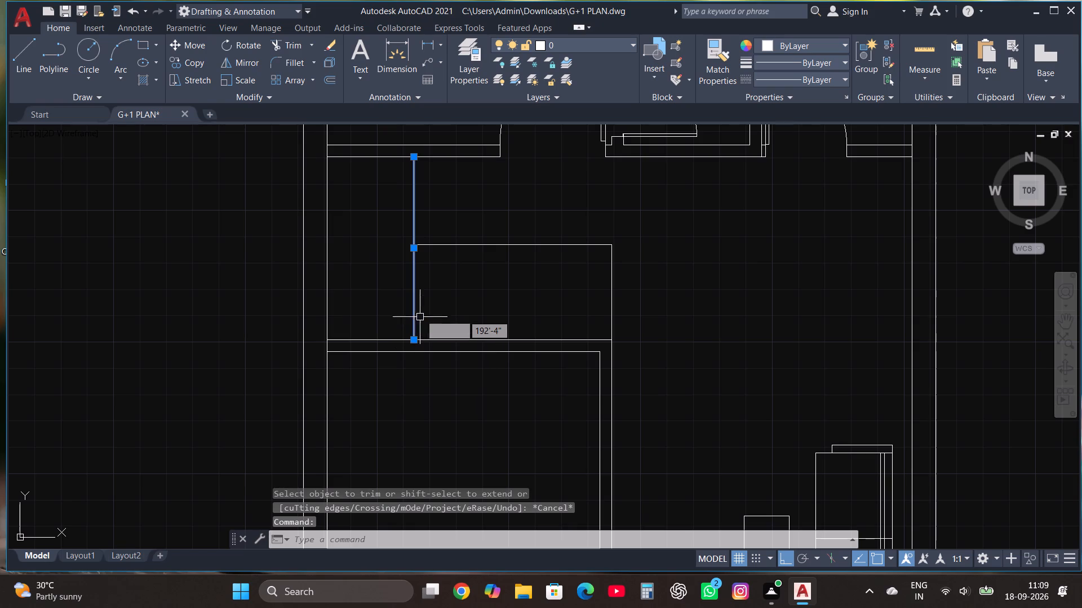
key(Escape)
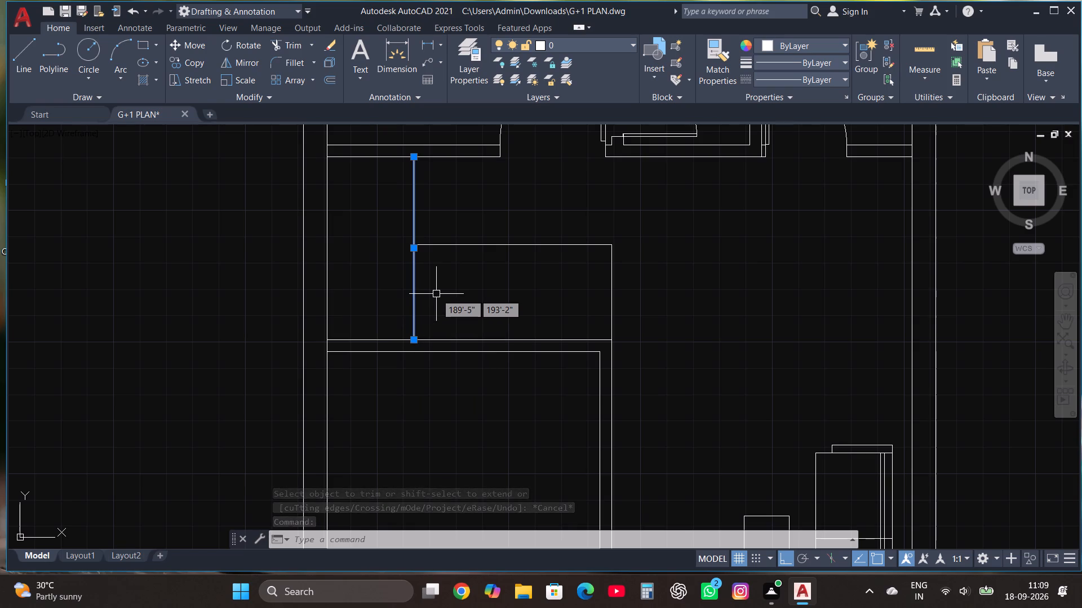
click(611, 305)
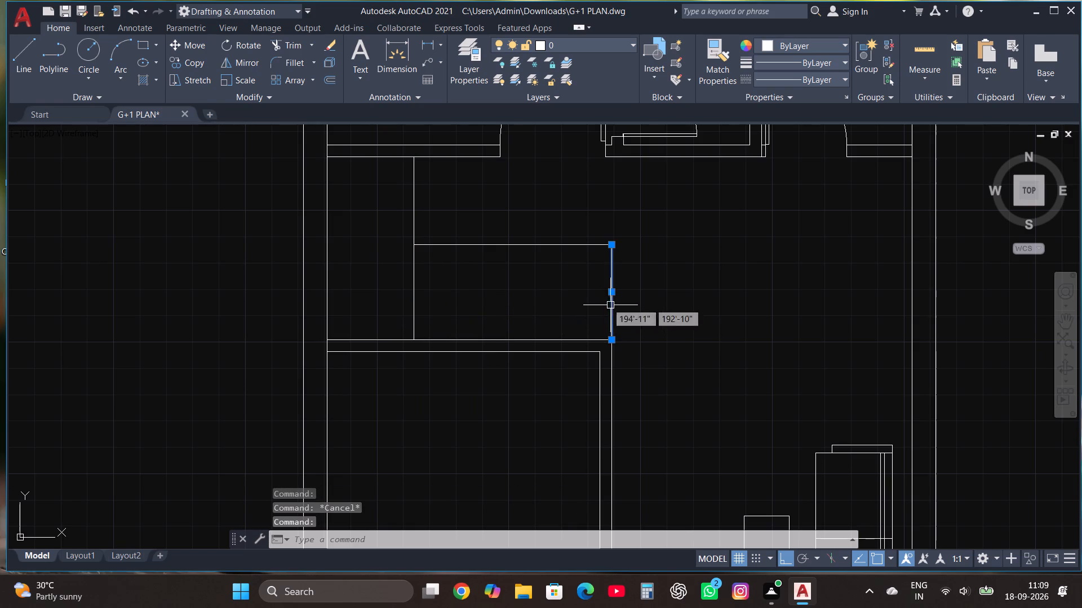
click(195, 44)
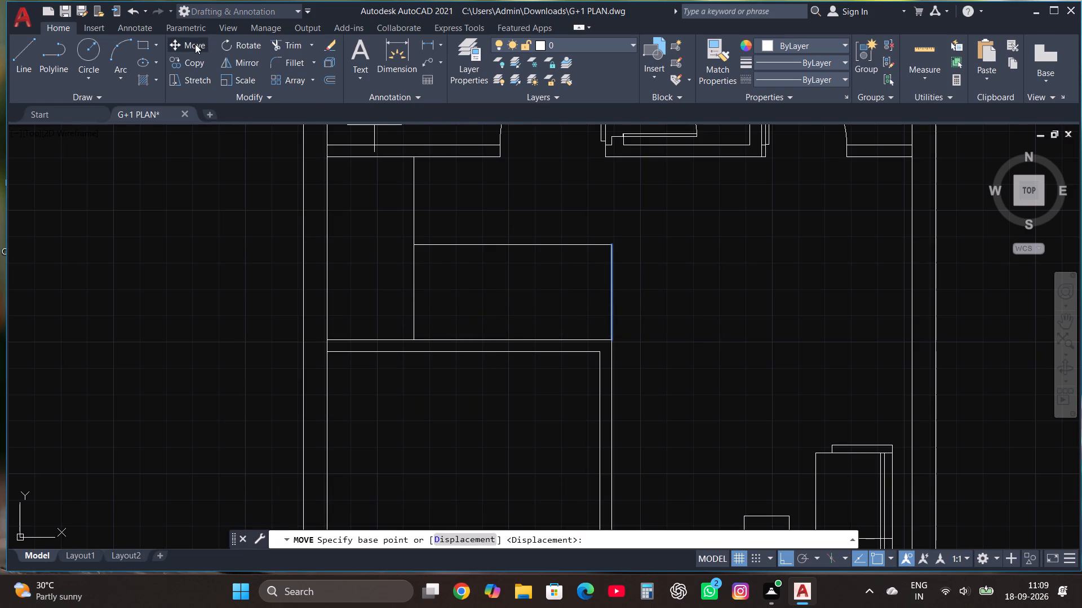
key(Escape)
Copy the right edge of the stepped outline above the kitchen 10" to the left as the first tread line.
drag(626, 303, 621, 302)
click(593, 287)
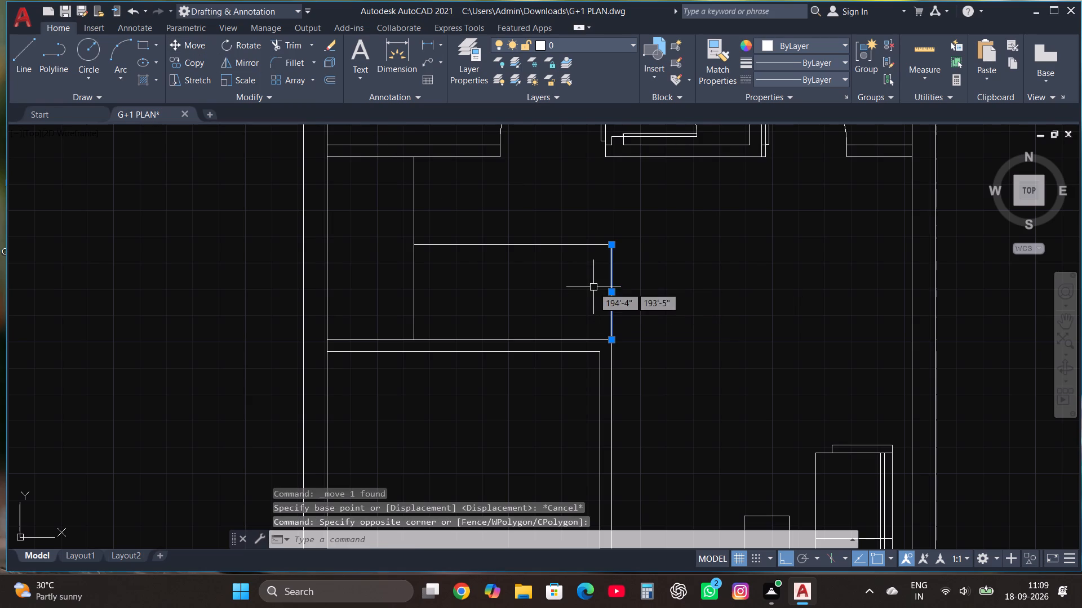
click(175, 60)
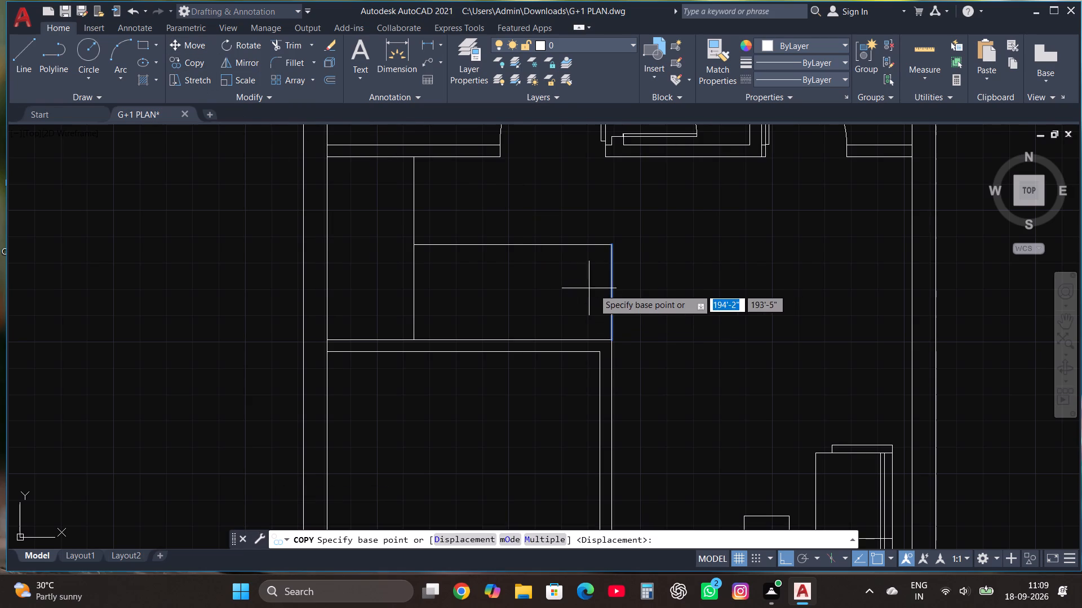
click(608, 244)
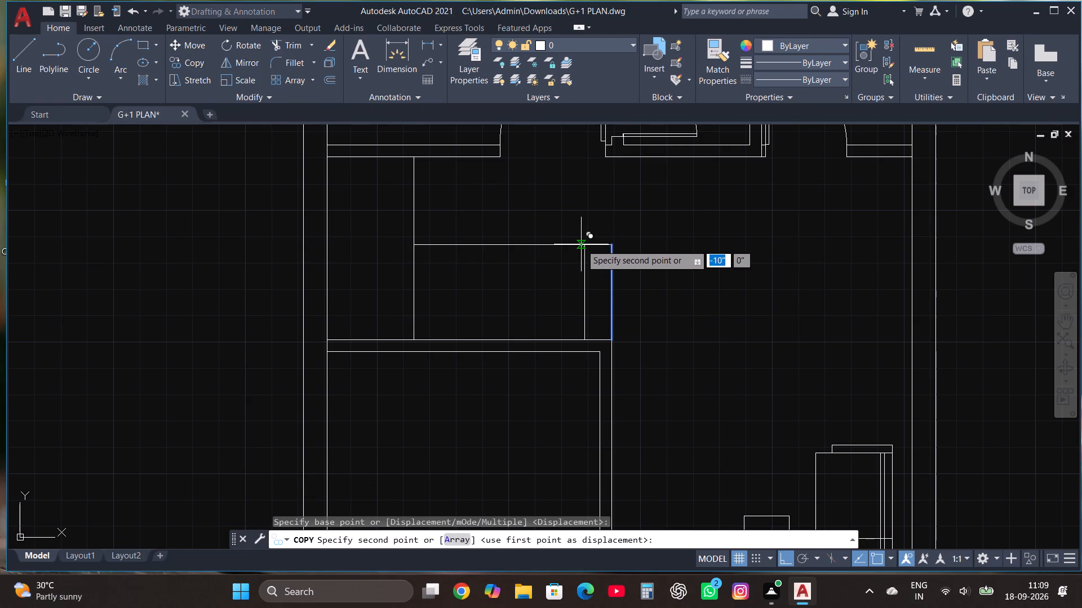
text(10")
key(Return)
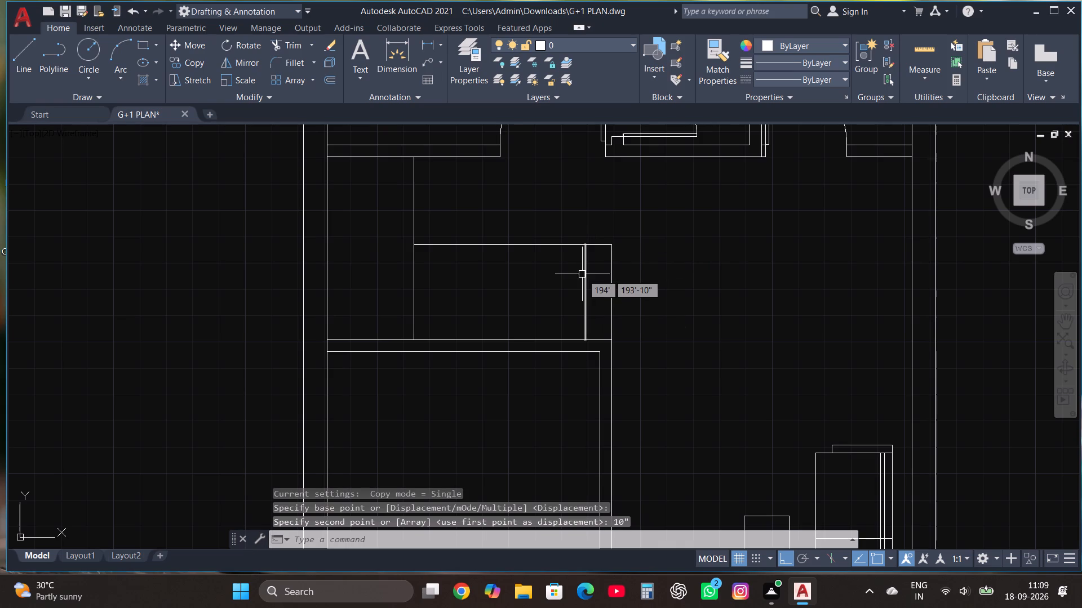
Copy the first tread line 10" further left using the Multiple option, placing repeated copies at that same spacing.
click(587, 281)
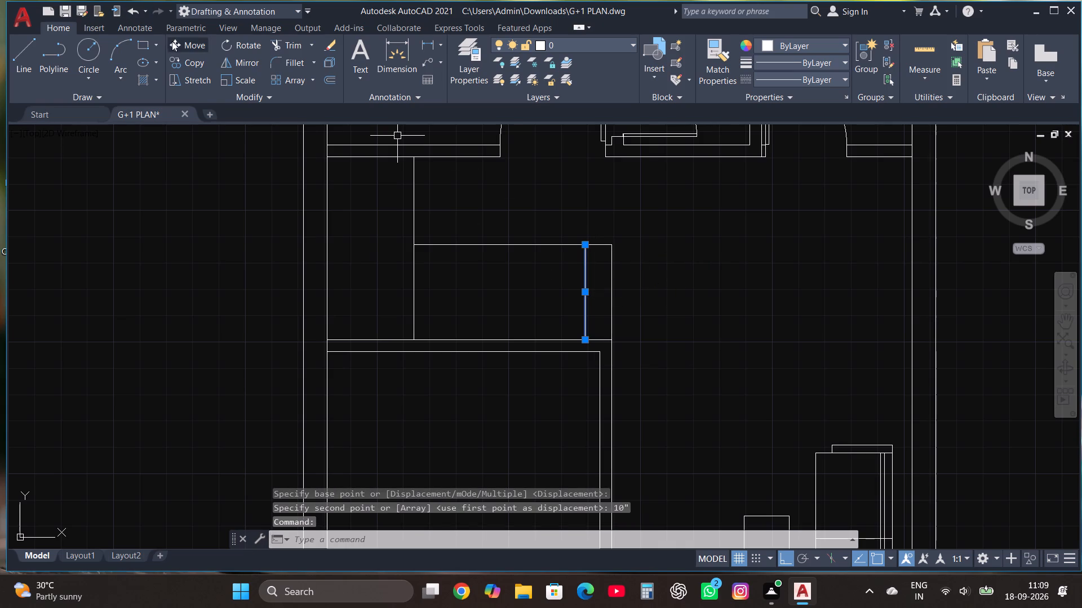
click(180, 60)
click(535, 544)
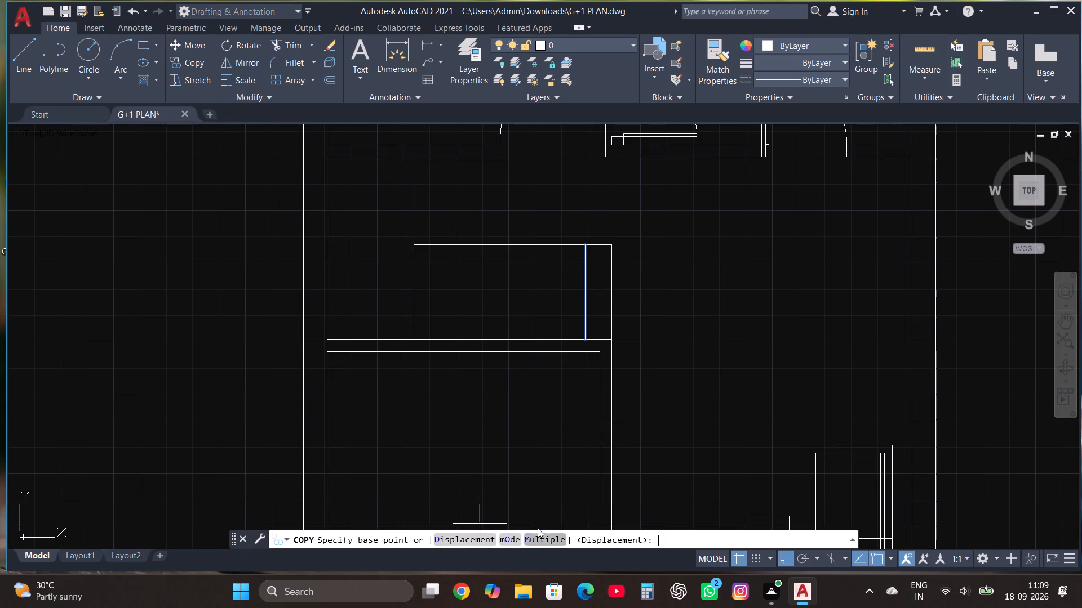
click(587, 340)
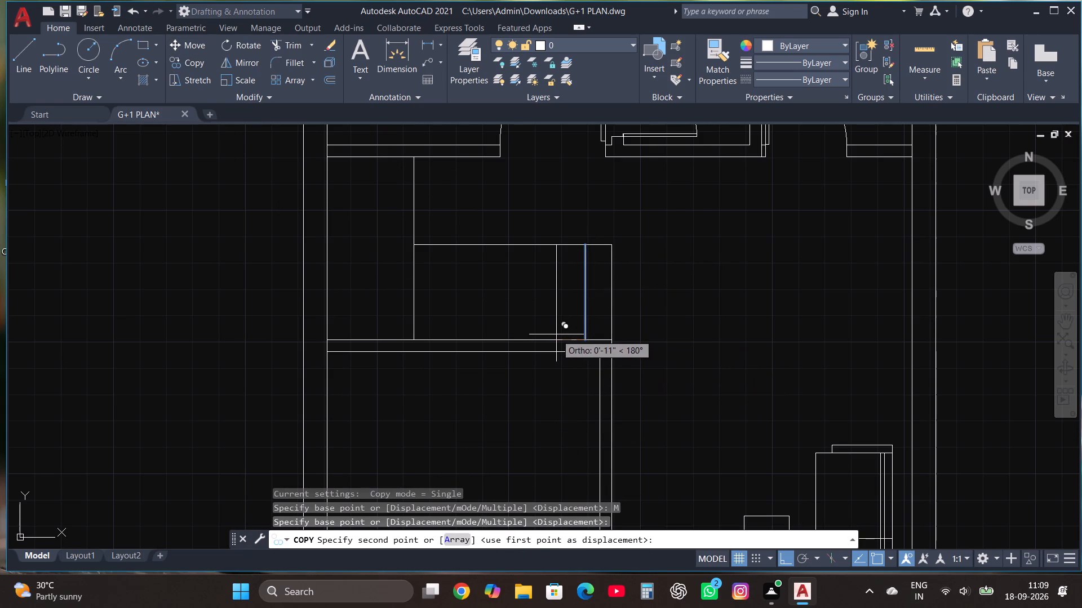
text(10")
key(Return)
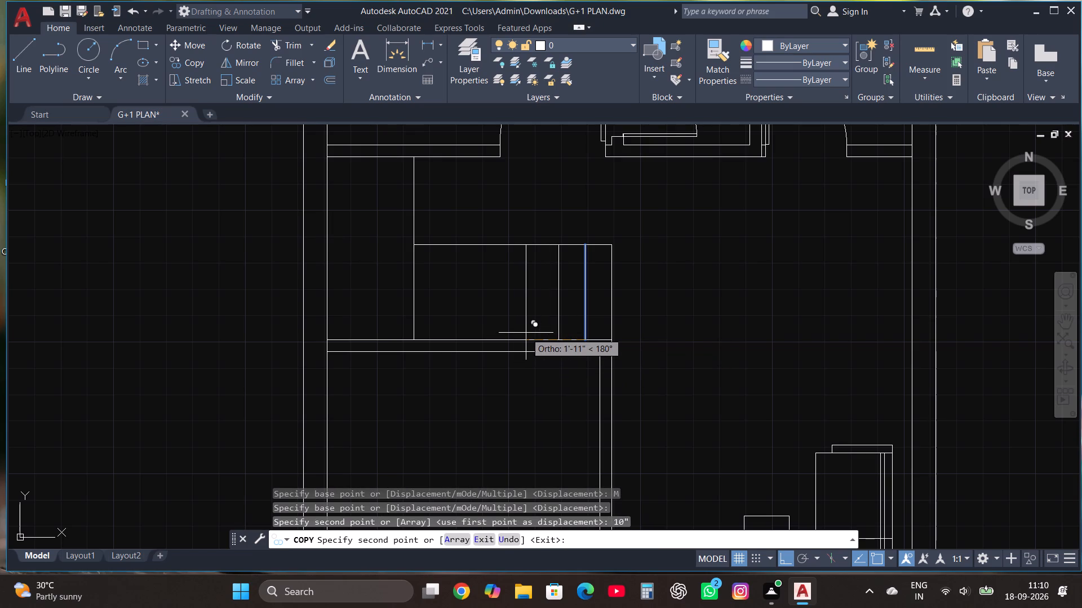
text(10")
key(Return)
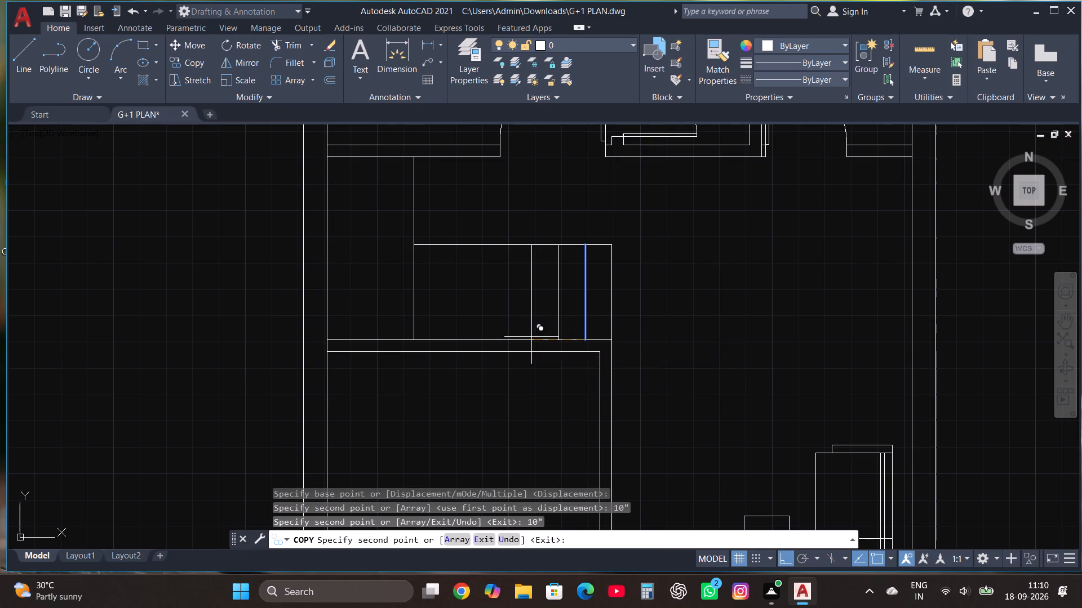
click(558, 339)
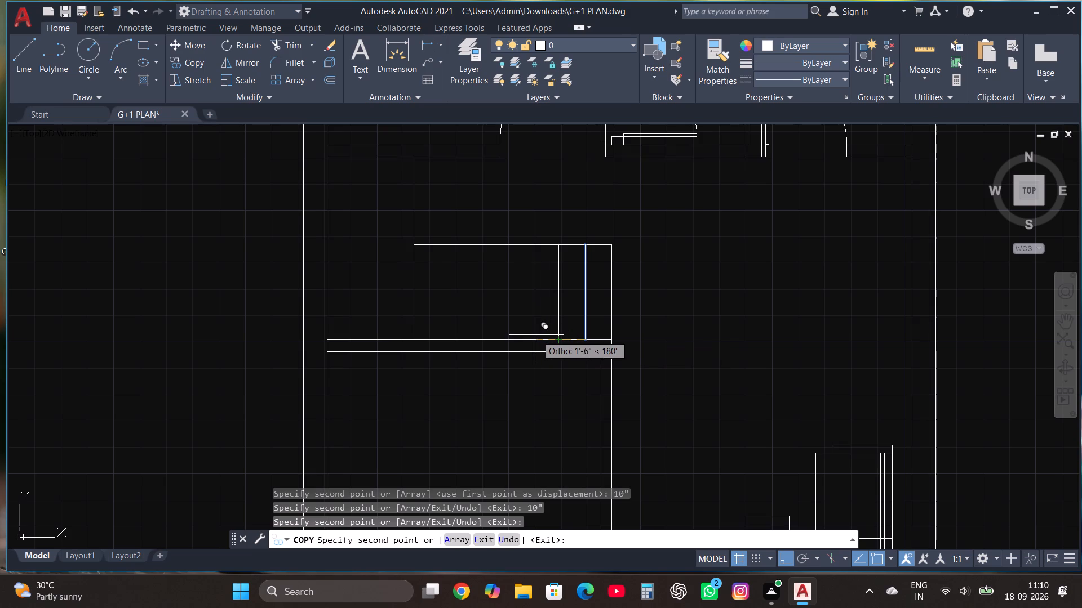
text(10")
key(Return)
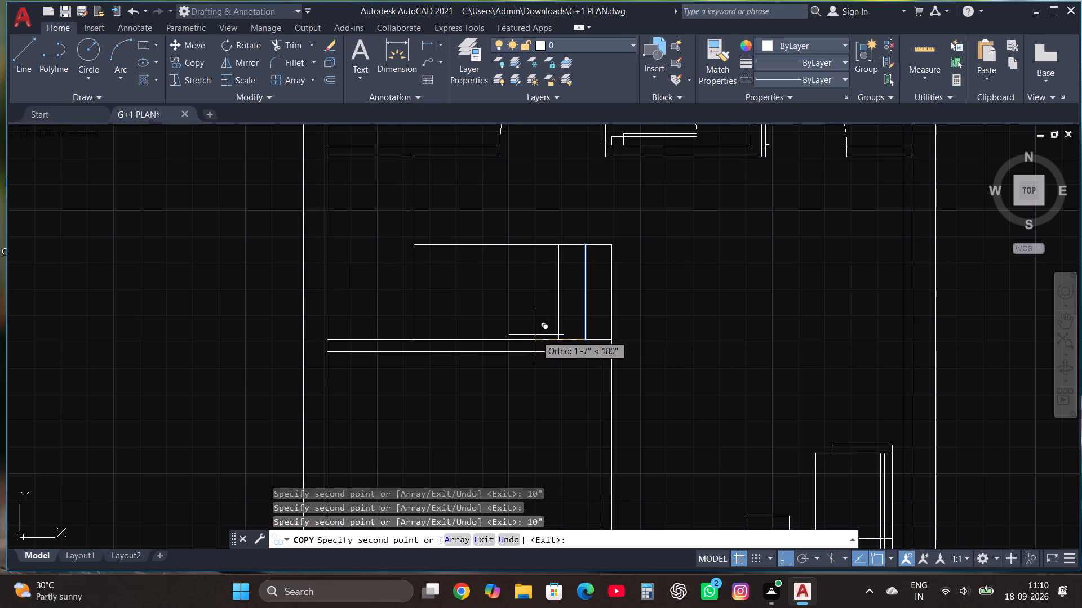
key(Escape)
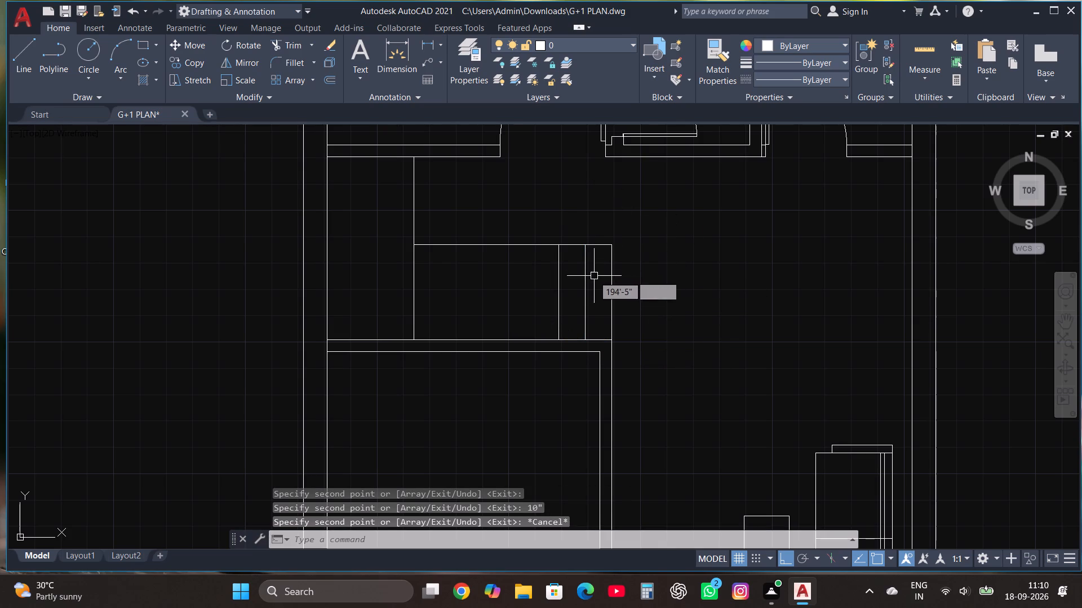
Copy both tread lines together 20" to the left.
click(589, 302)
click(527, 287)
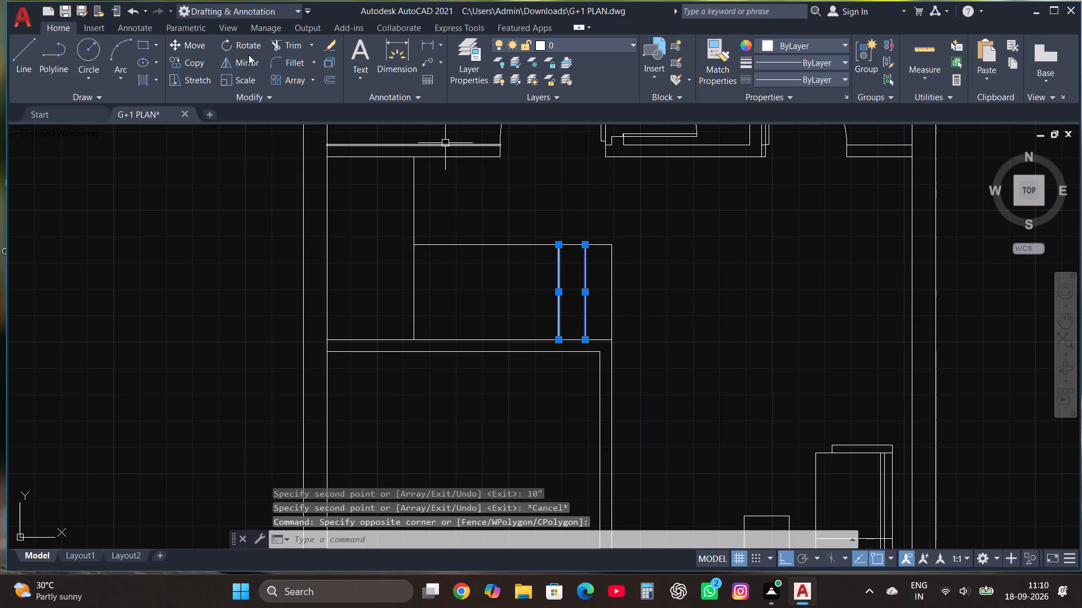
click(203, 61)
click(584, 342)
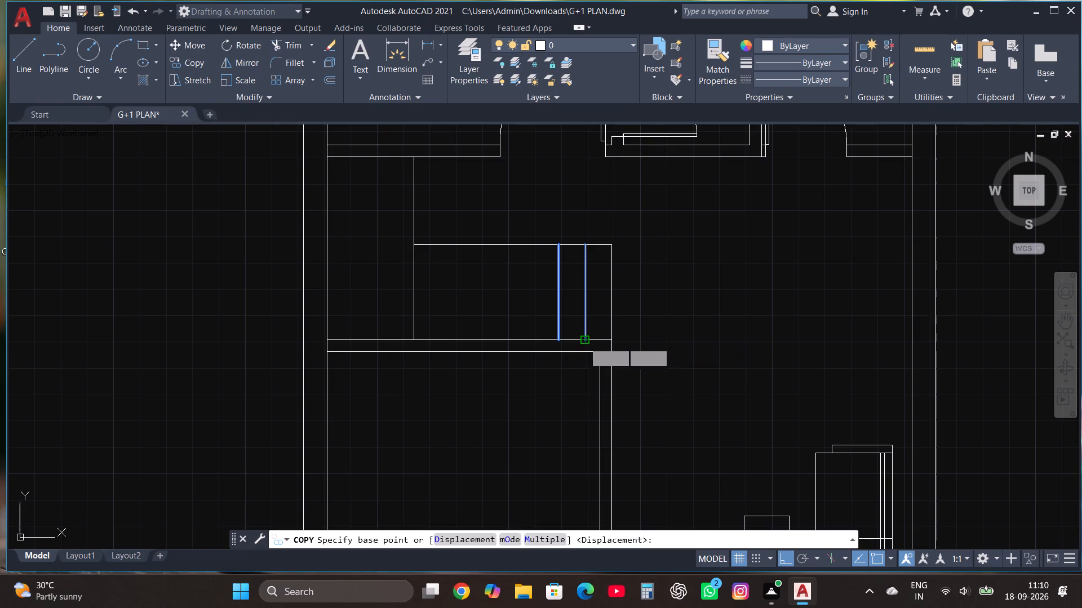
text(20")
key(Return)
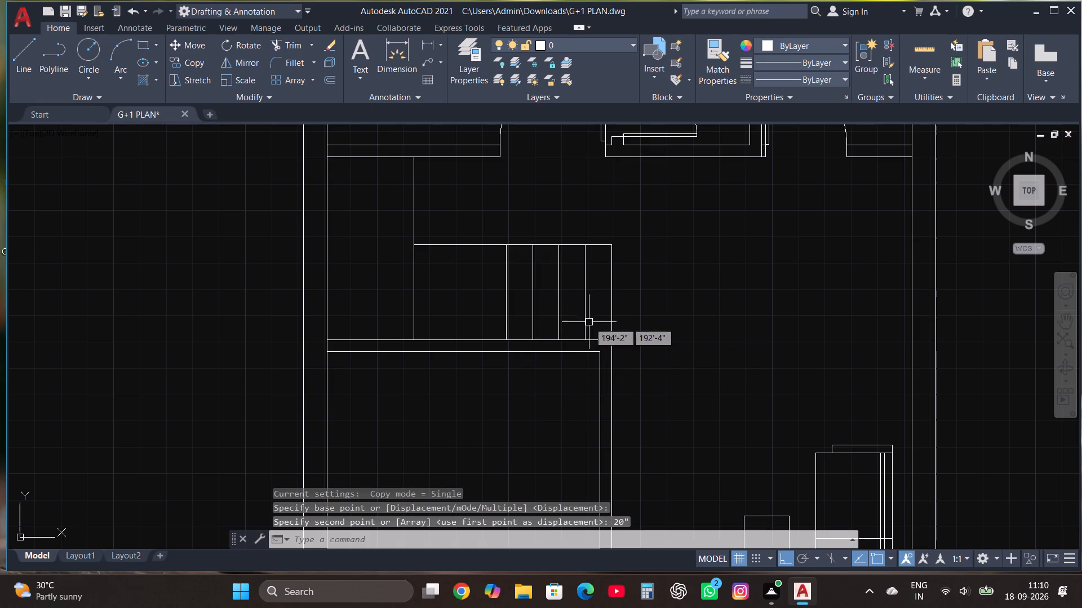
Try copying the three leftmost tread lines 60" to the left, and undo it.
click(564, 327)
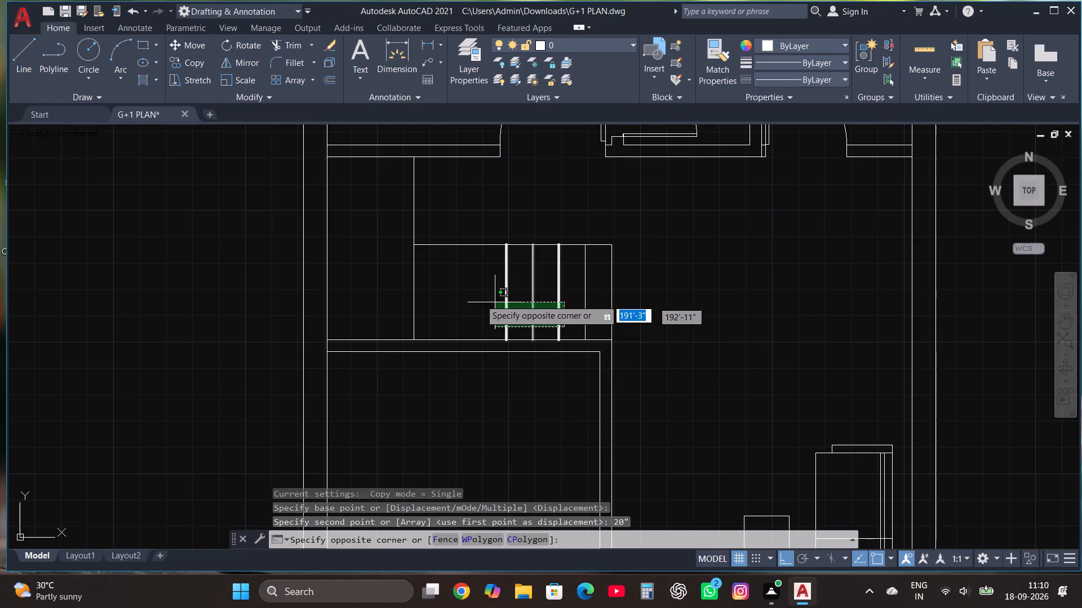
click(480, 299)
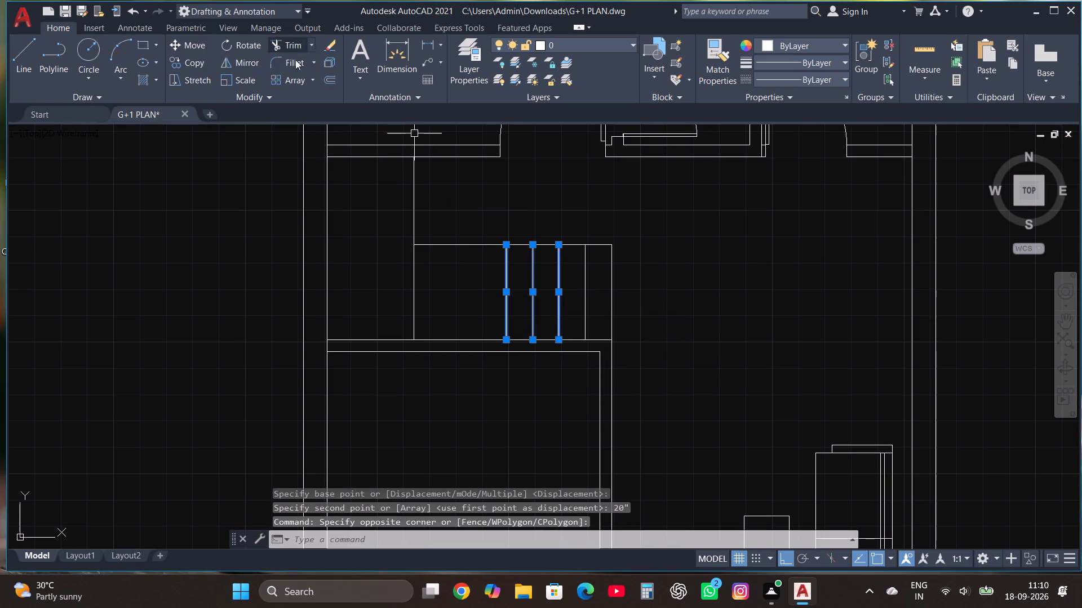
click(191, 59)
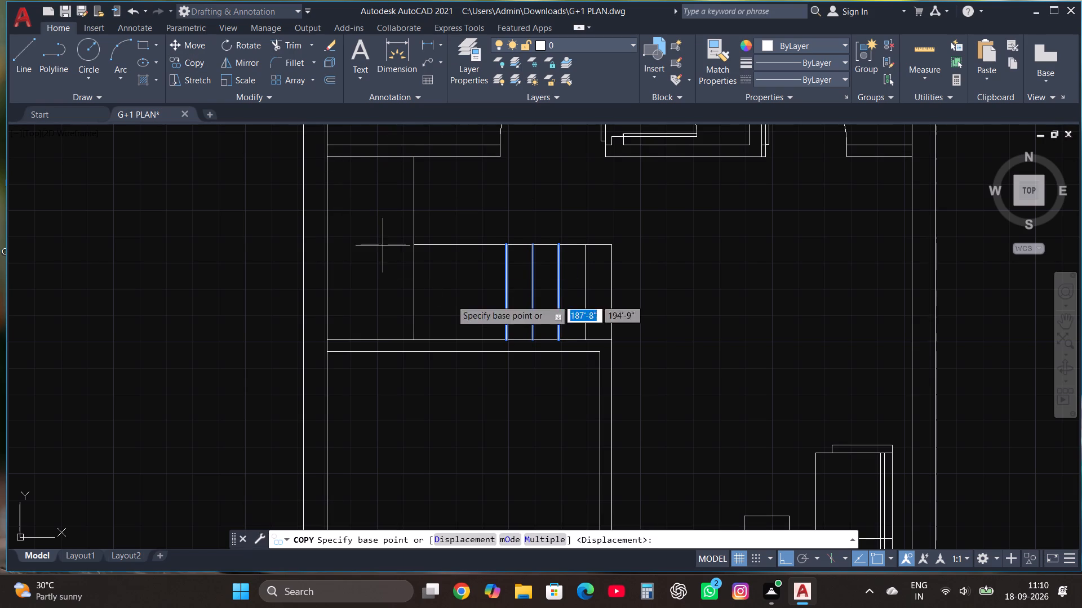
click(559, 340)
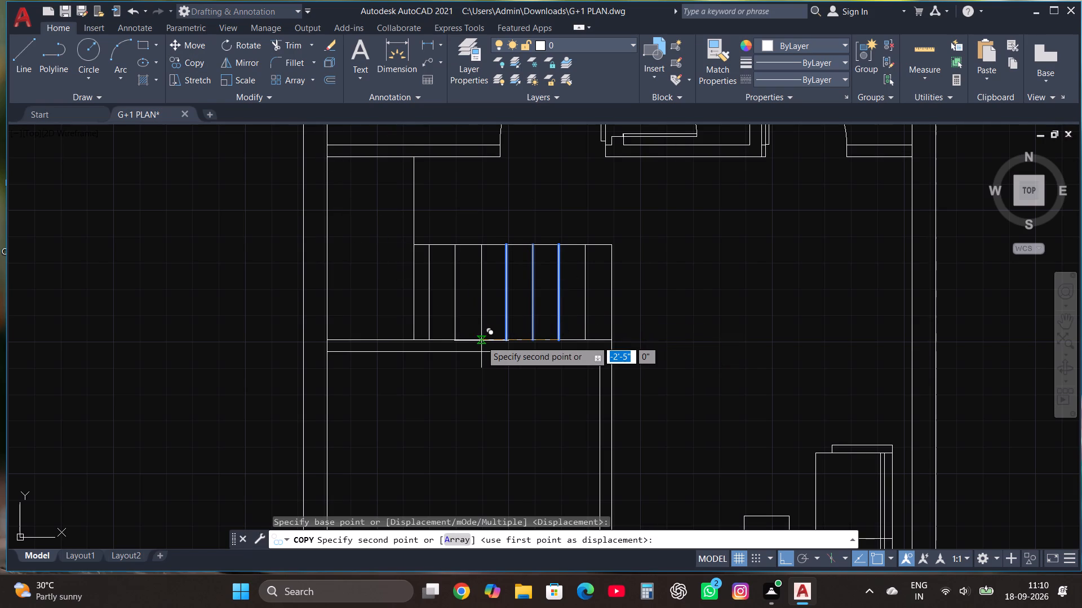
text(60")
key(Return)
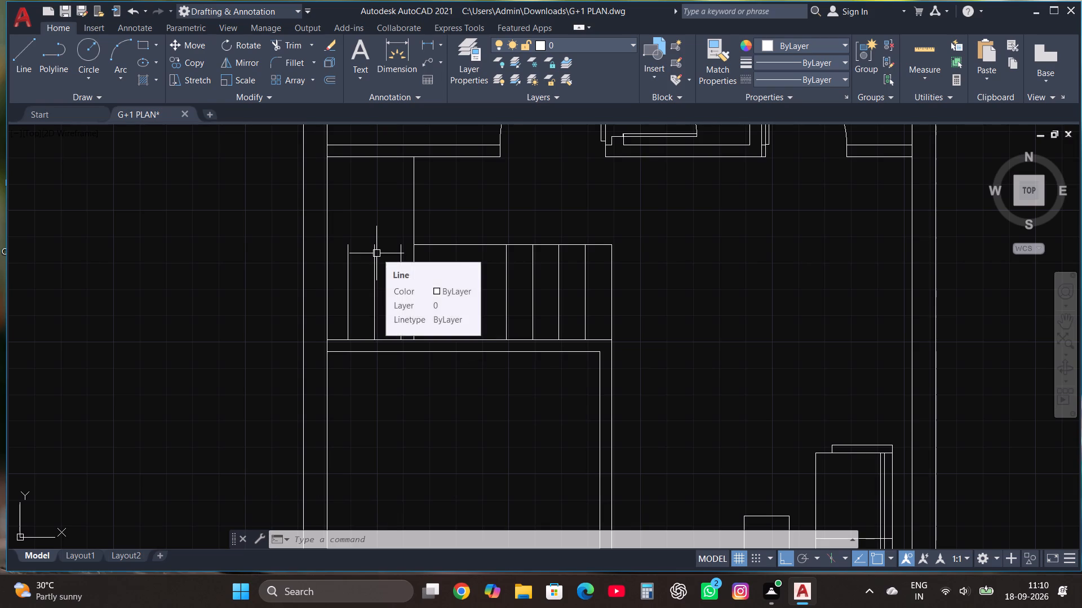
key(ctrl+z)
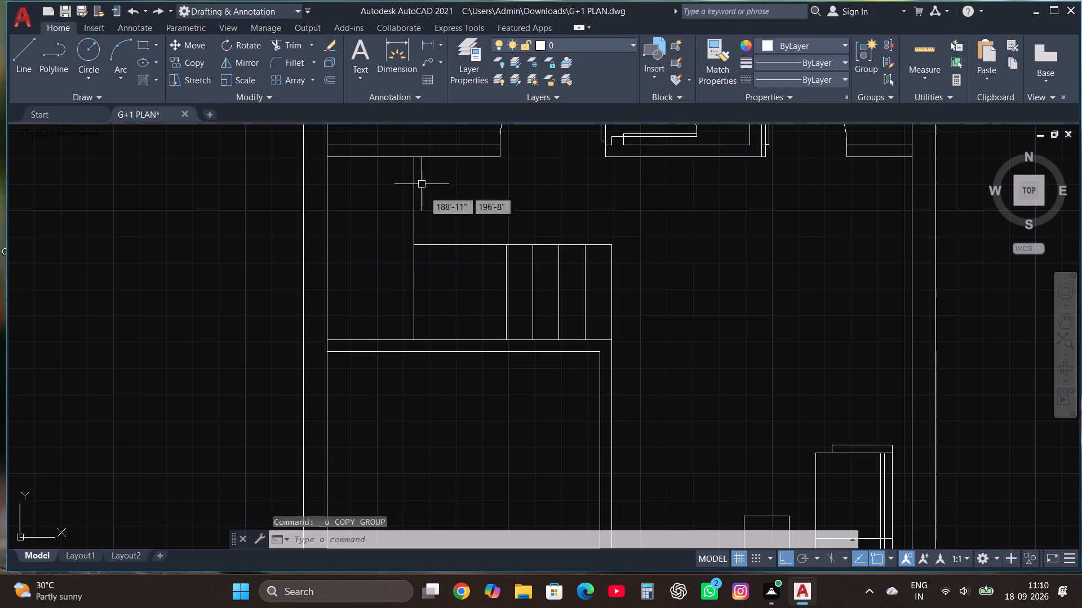
Copy the two leftmost tread lines 20" to the left.
click(538, 296)
click(487, 289)
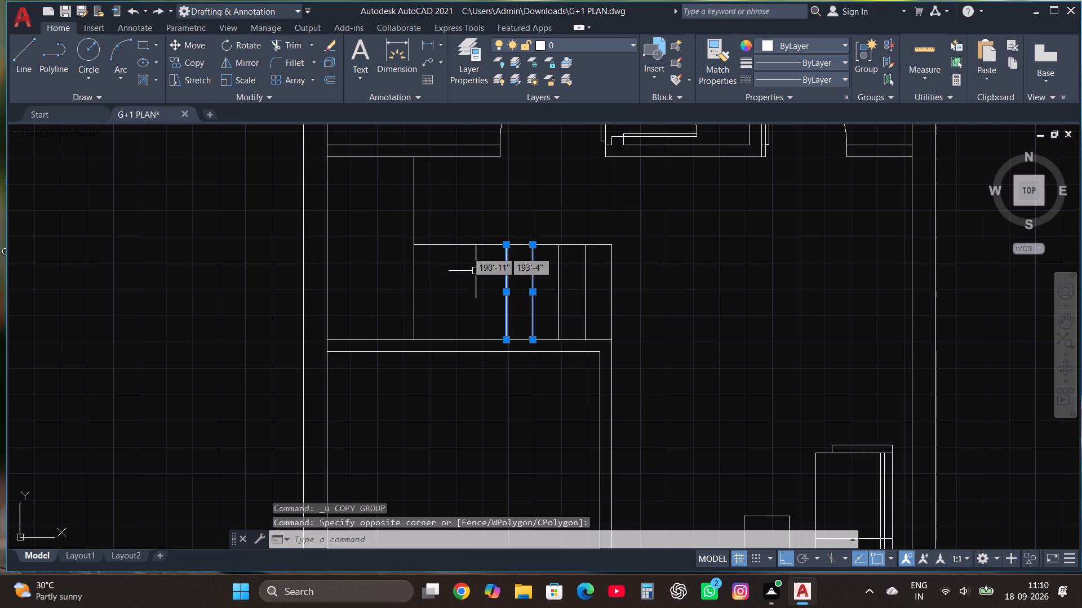
click(191, 70)
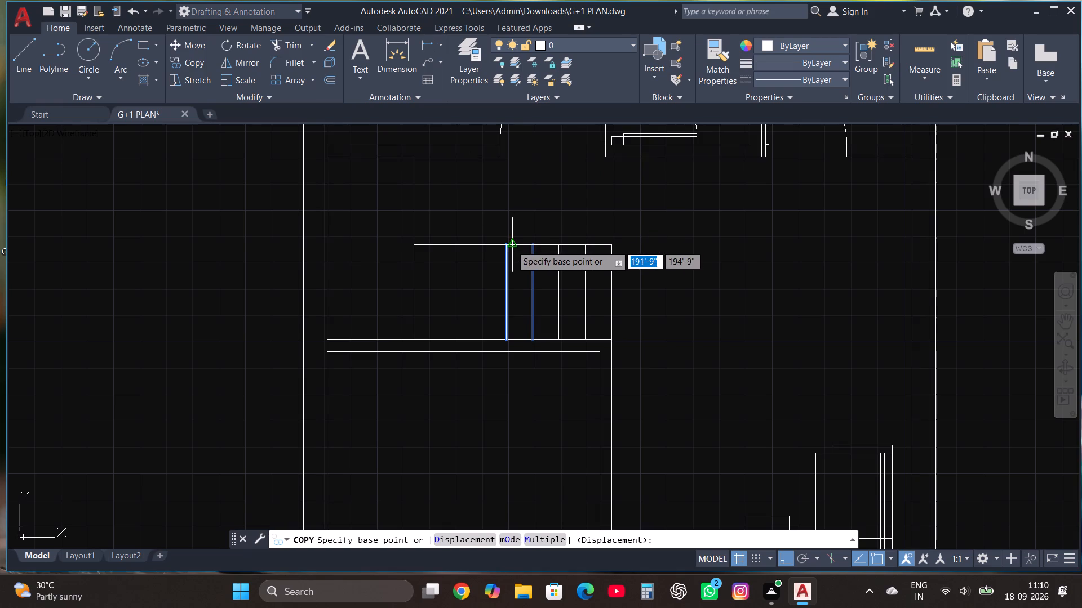
click(503, 245)
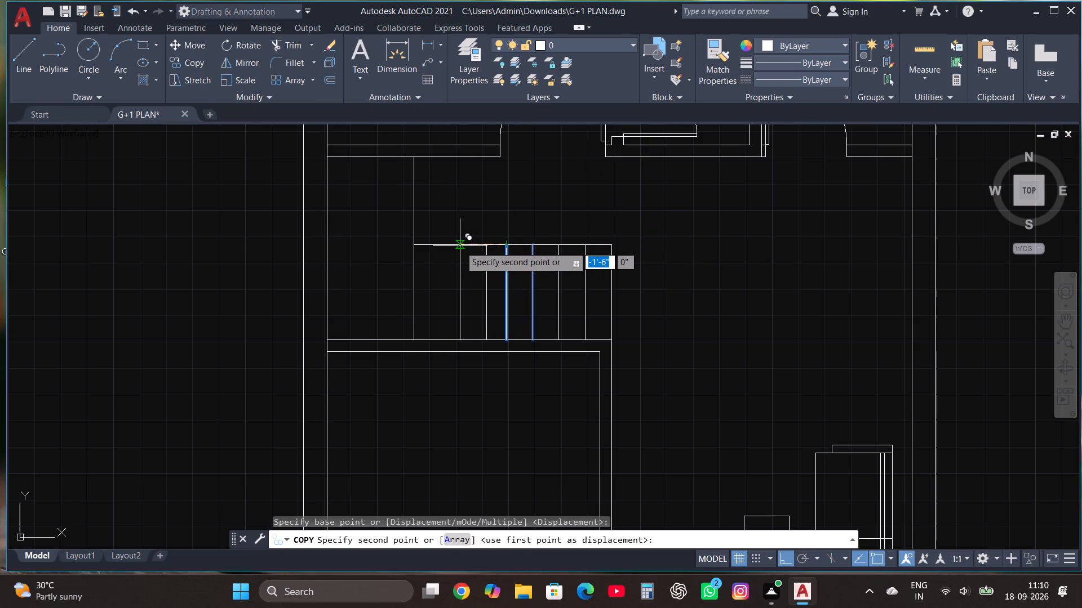
text(20")
key(Return)
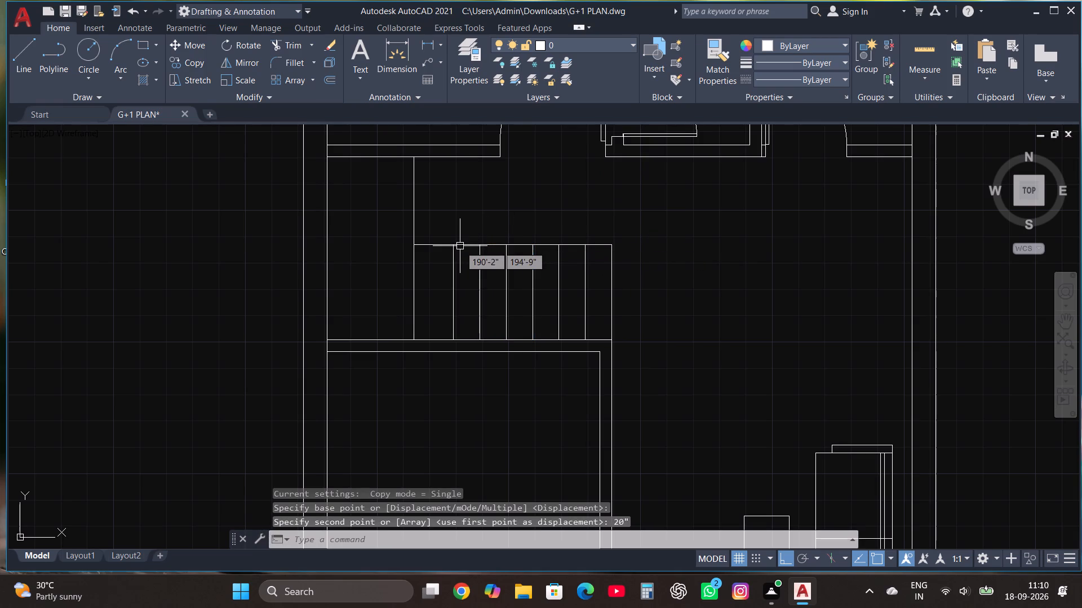
key(Escape)
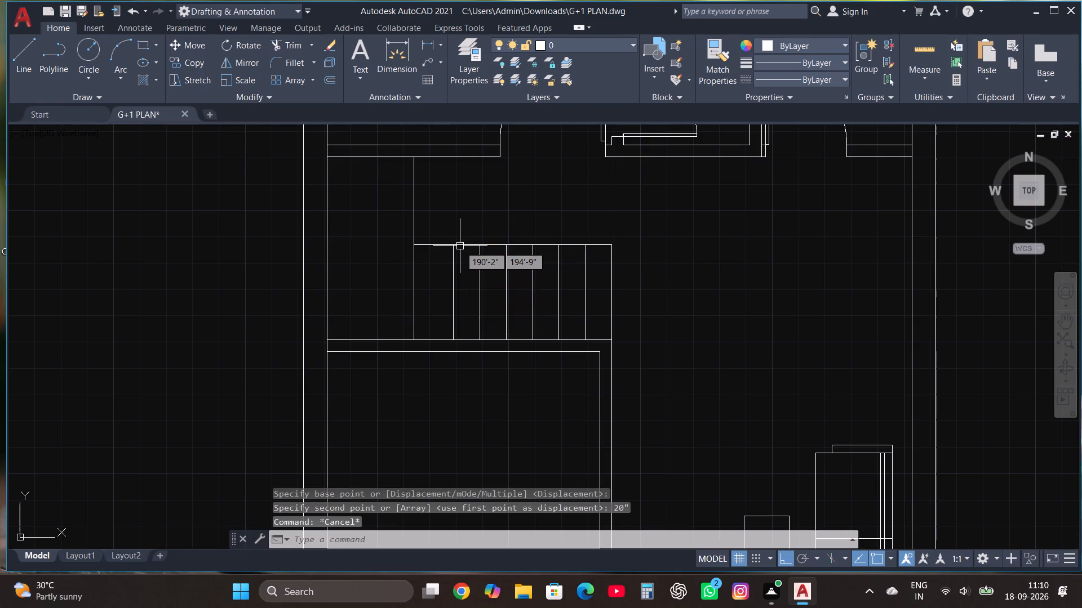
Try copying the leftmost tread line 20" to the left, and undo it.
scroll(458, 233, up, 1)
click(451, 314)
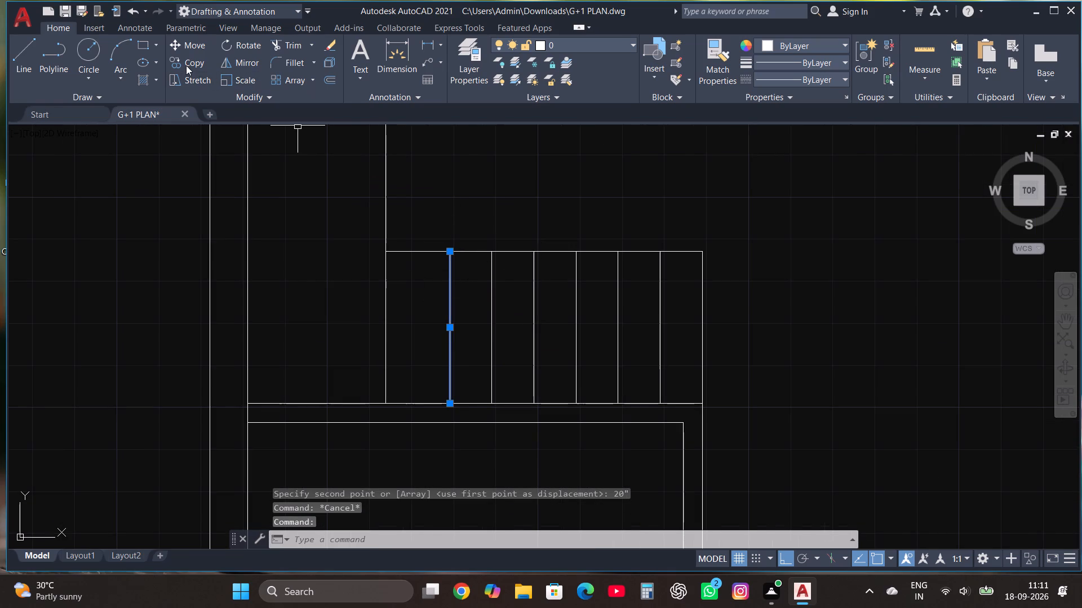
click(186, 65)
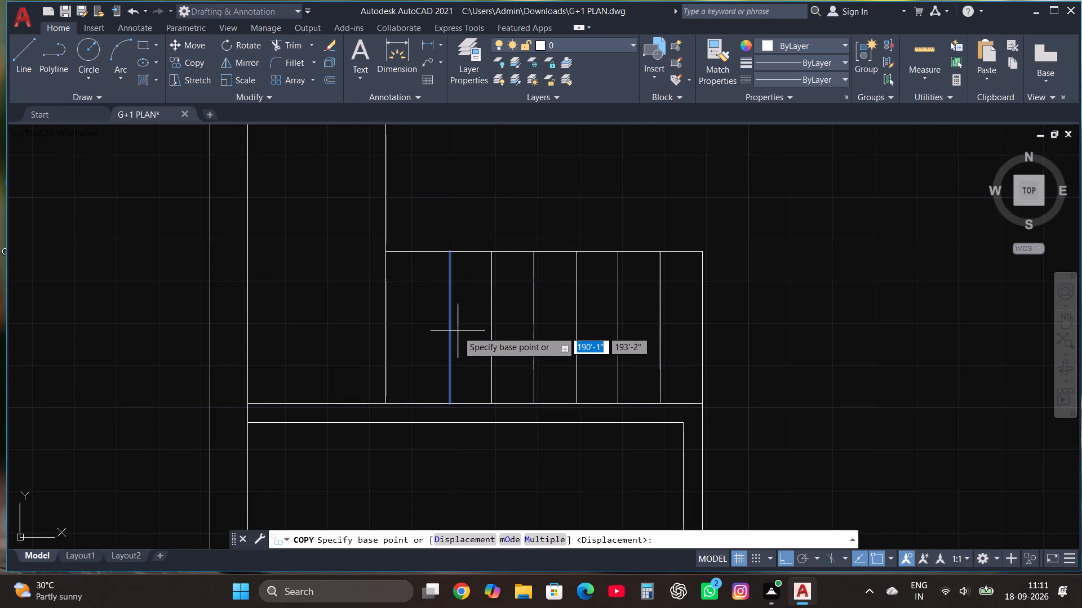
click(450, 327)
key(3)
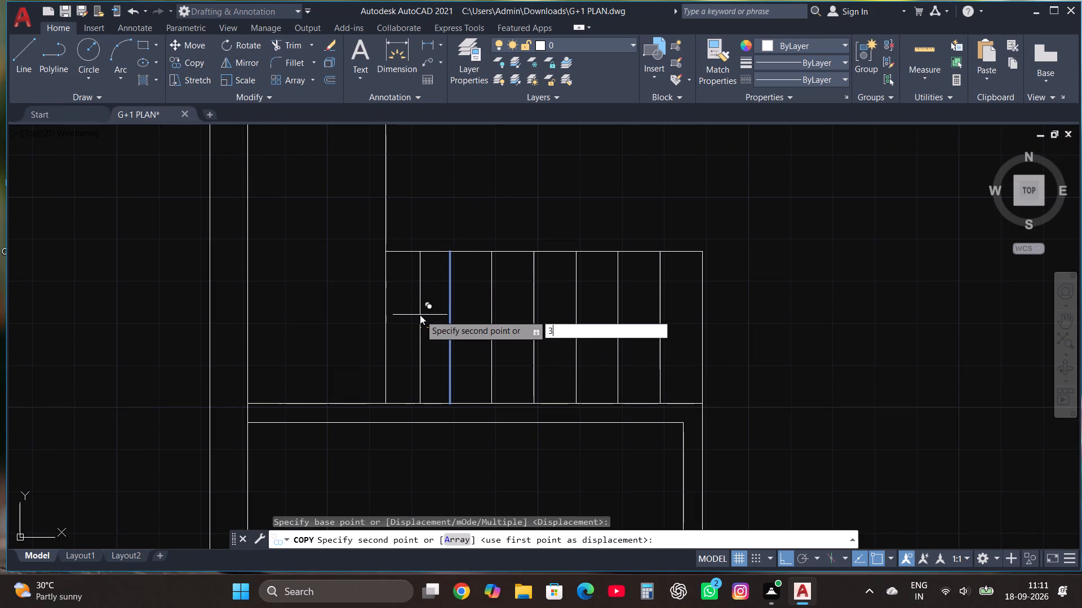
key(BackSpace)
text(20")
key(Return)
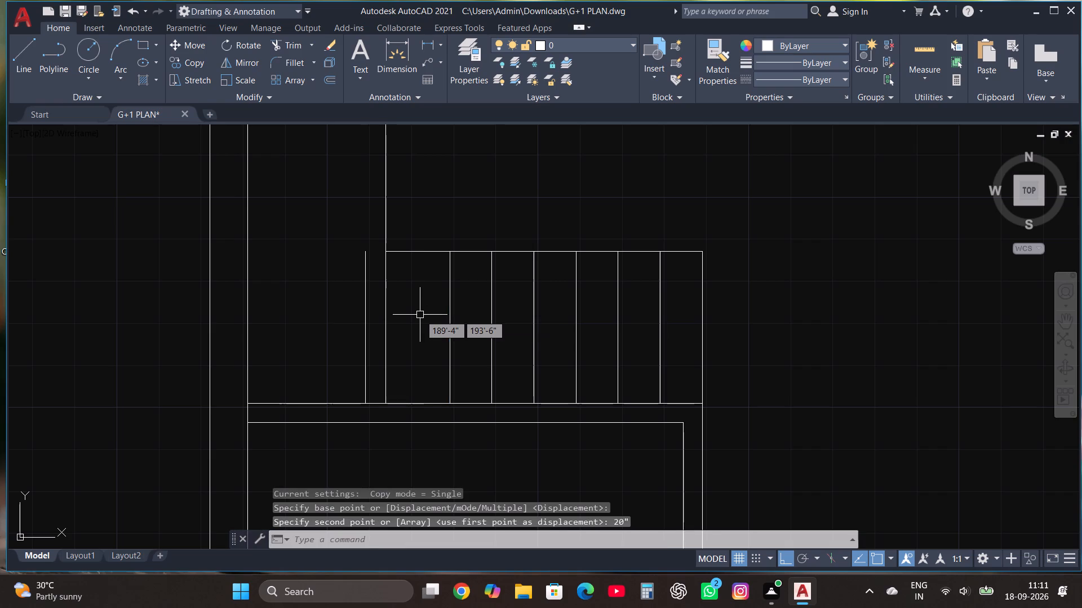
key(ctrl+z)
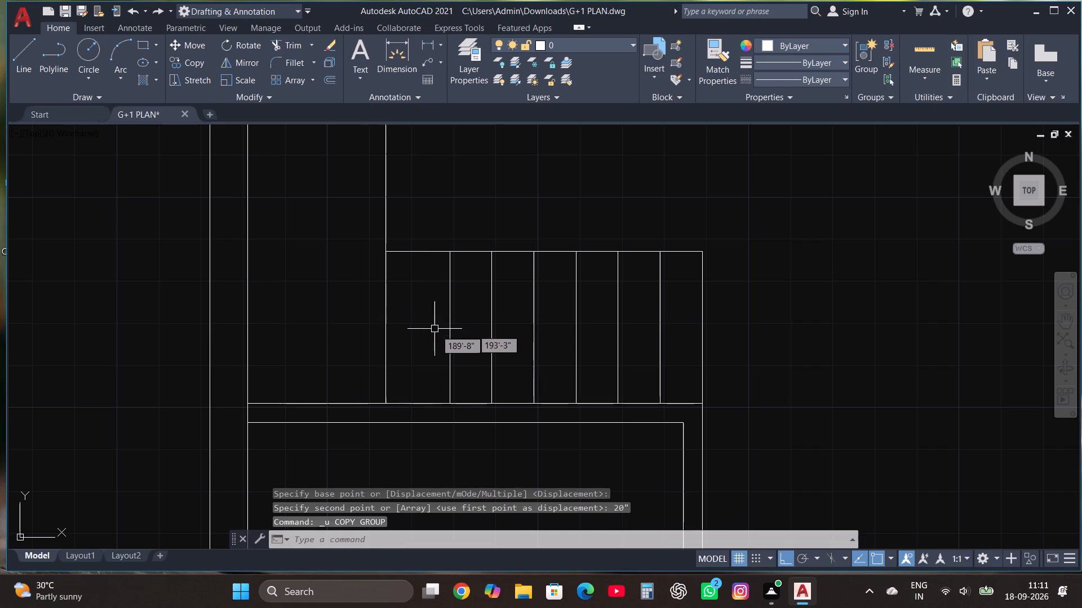
Copy the leftmost tread line 10" to the left, inside the outline's vertical line.
click(454, 345)
click(433, 321)
click(198, 59)
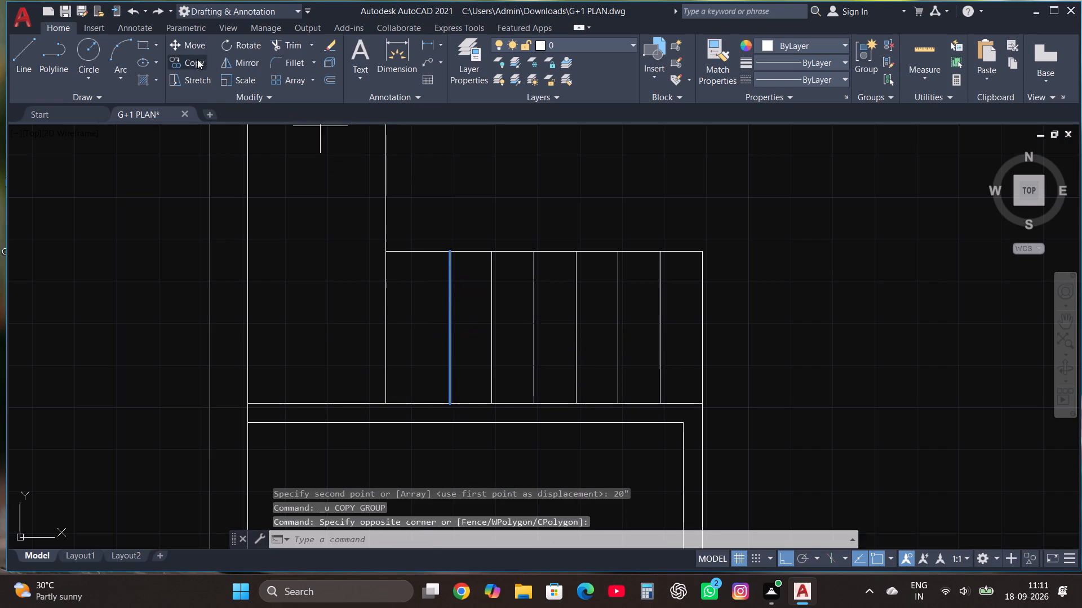
click(450, 323)
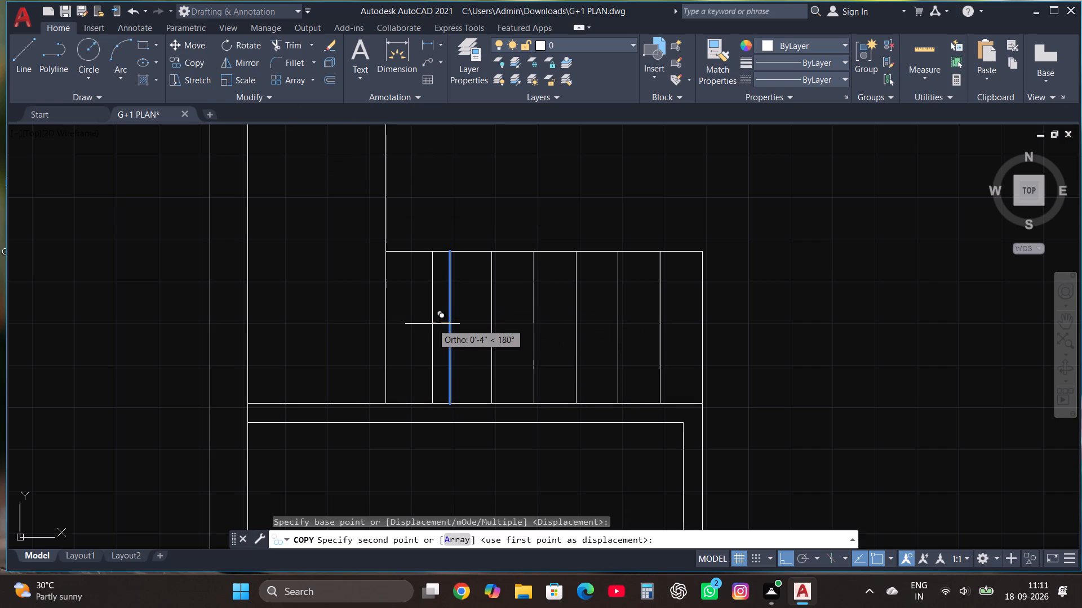
text(10")
key(Return)
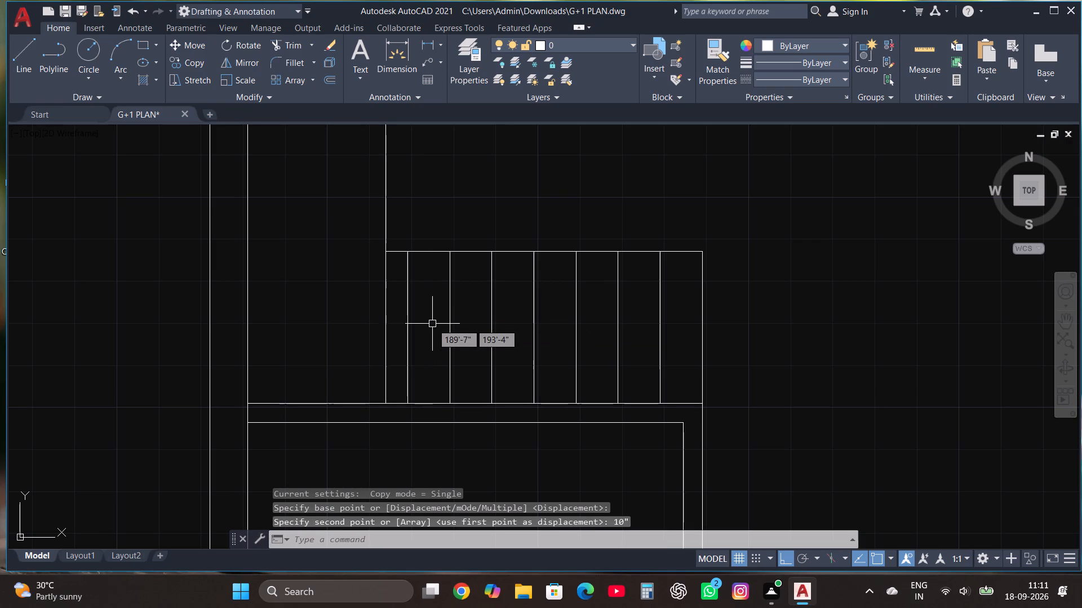
key(Escape)
scroll(431, 382, down, 1)
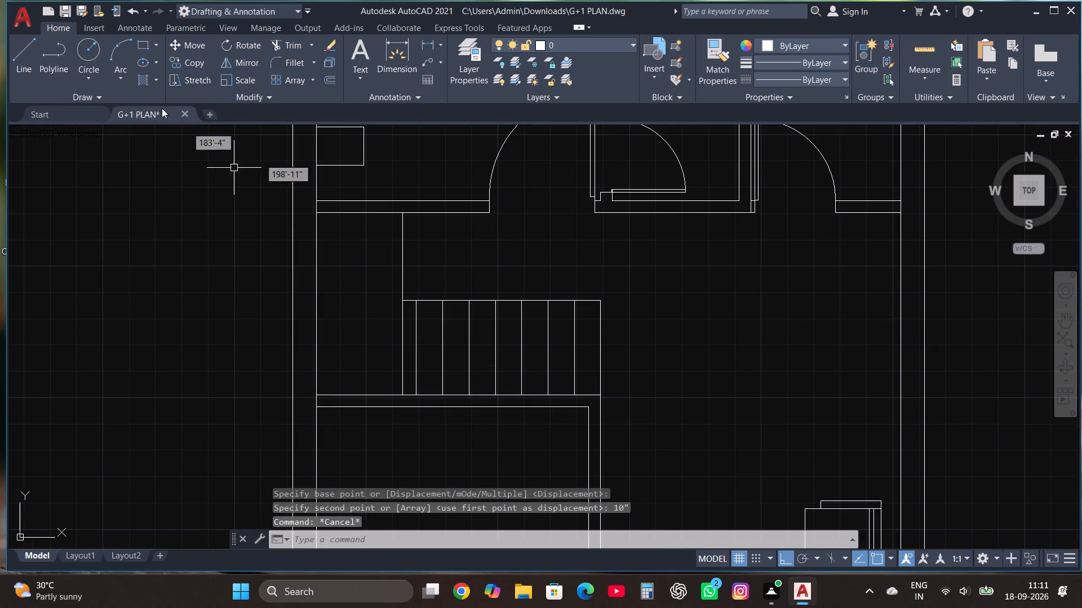
Draw a vertical line from the top of the leftmost tread line up to the bedroom wall and trim its overshoot.
click(24, 71)
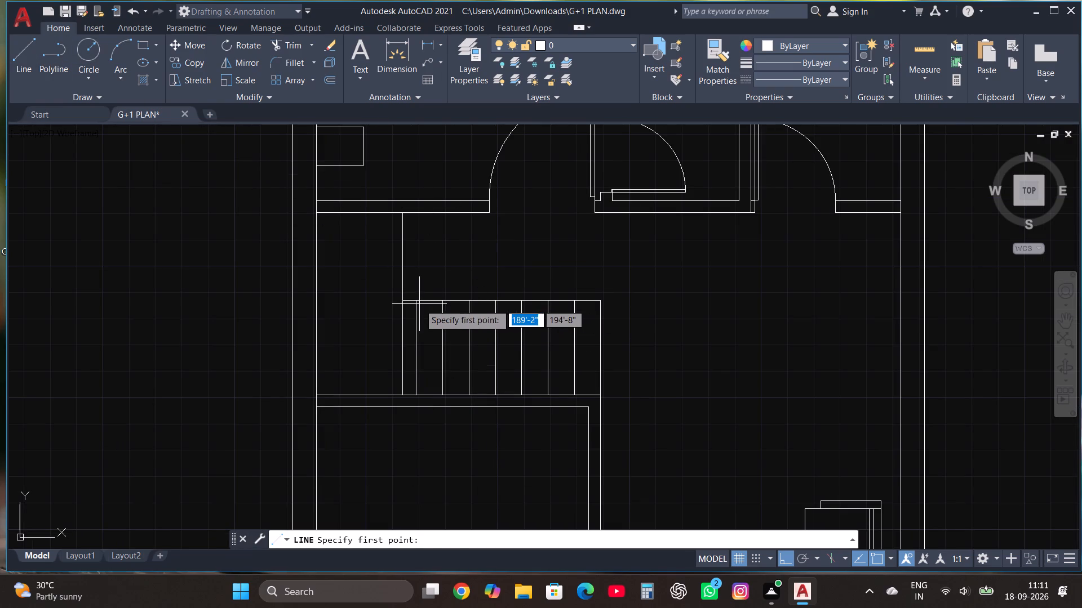
click(416, 301)
scroll(416, 202, up, 1)
click(414, 211)
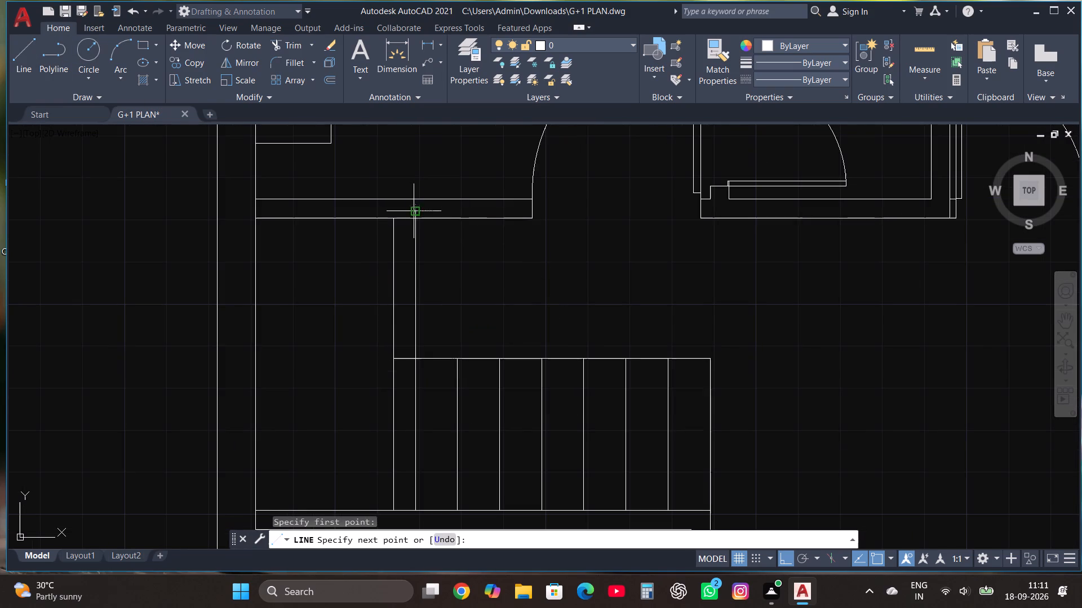
click(283, 40)
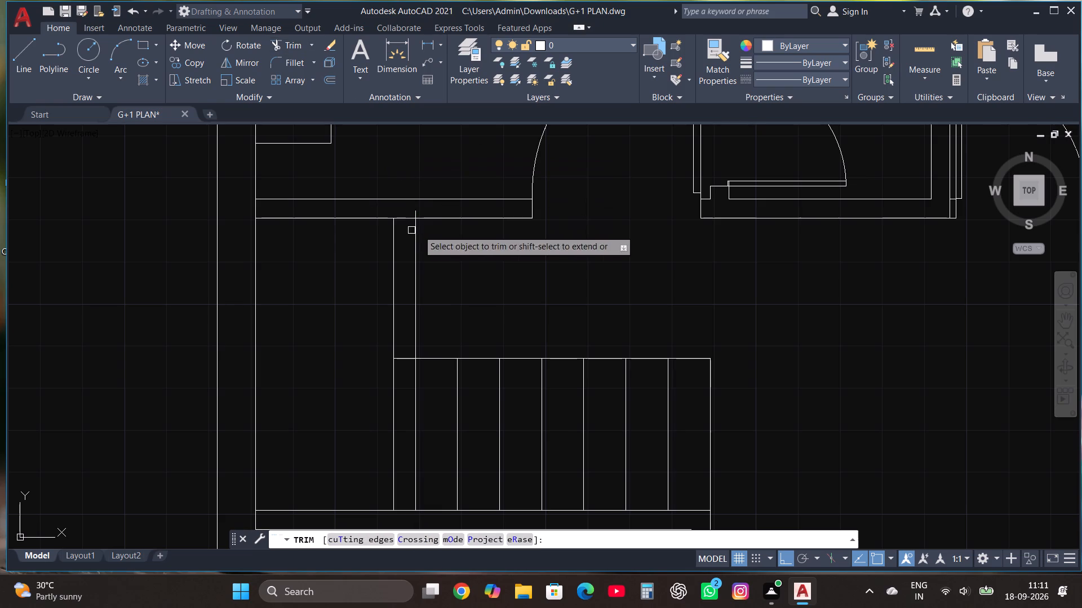
click(413, 212)
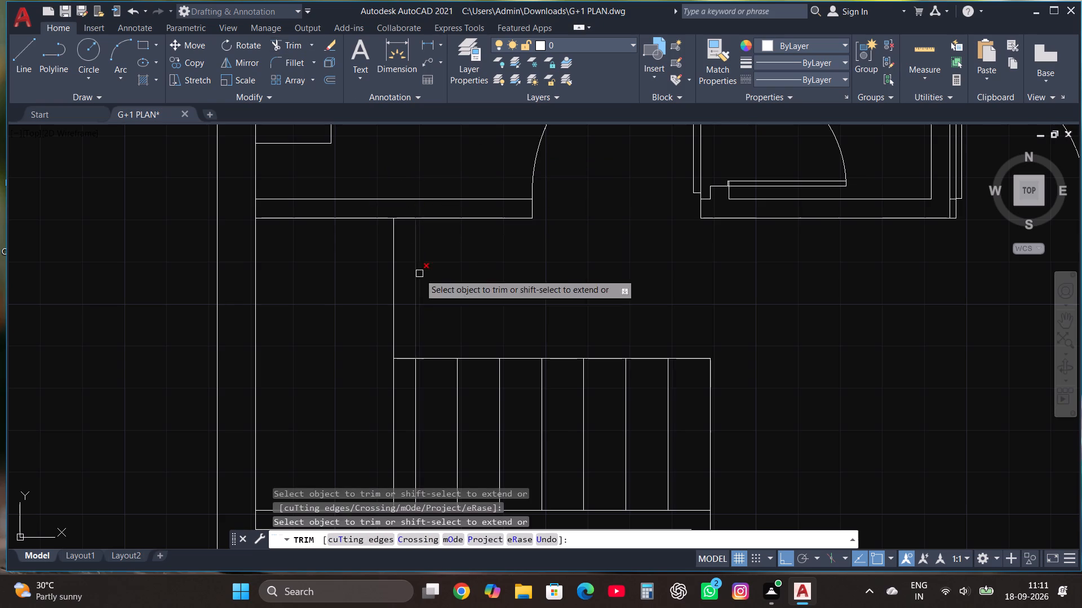
Trim away the outline's old vertical line and the short horizontal stub left of the leftmost tread line.
click(390, 330)
click(393, 380)
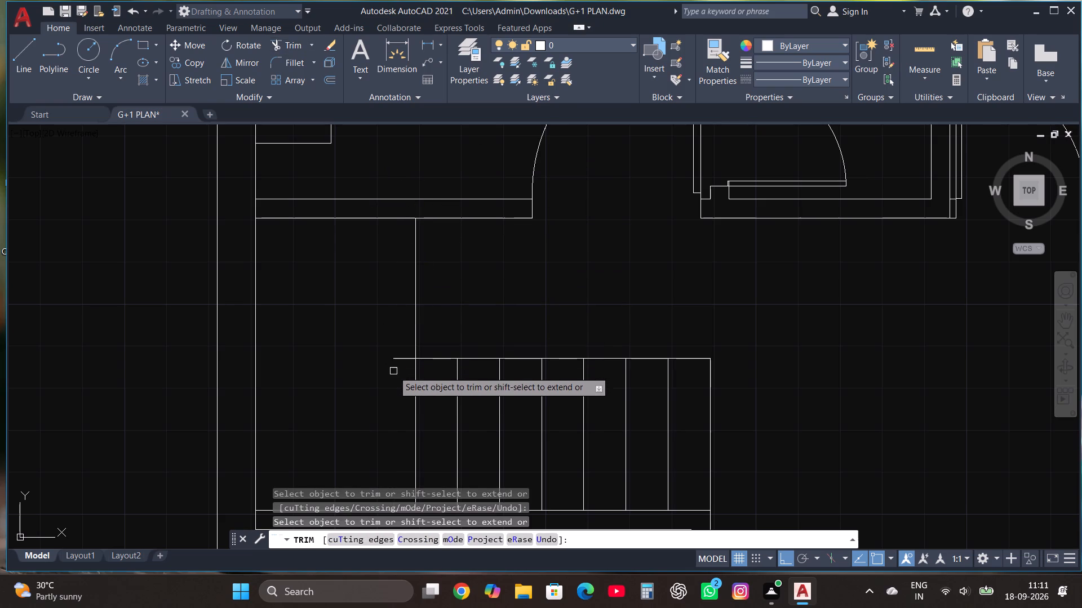
click(396, 359)
scroll(398, 343, down, 1)
scroll(591, 299, down, 1)
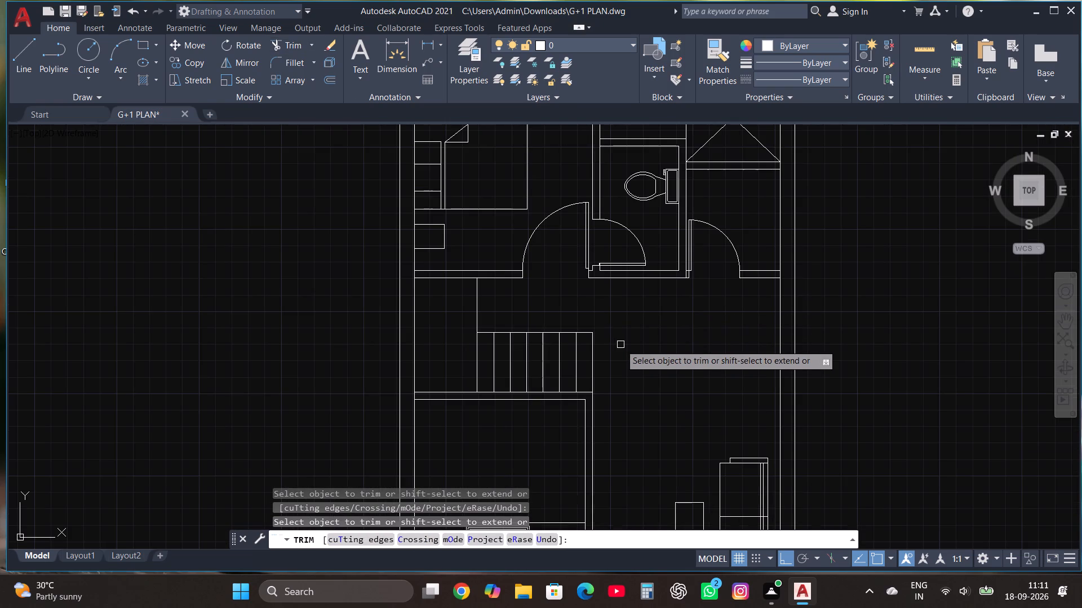
key(Escape)
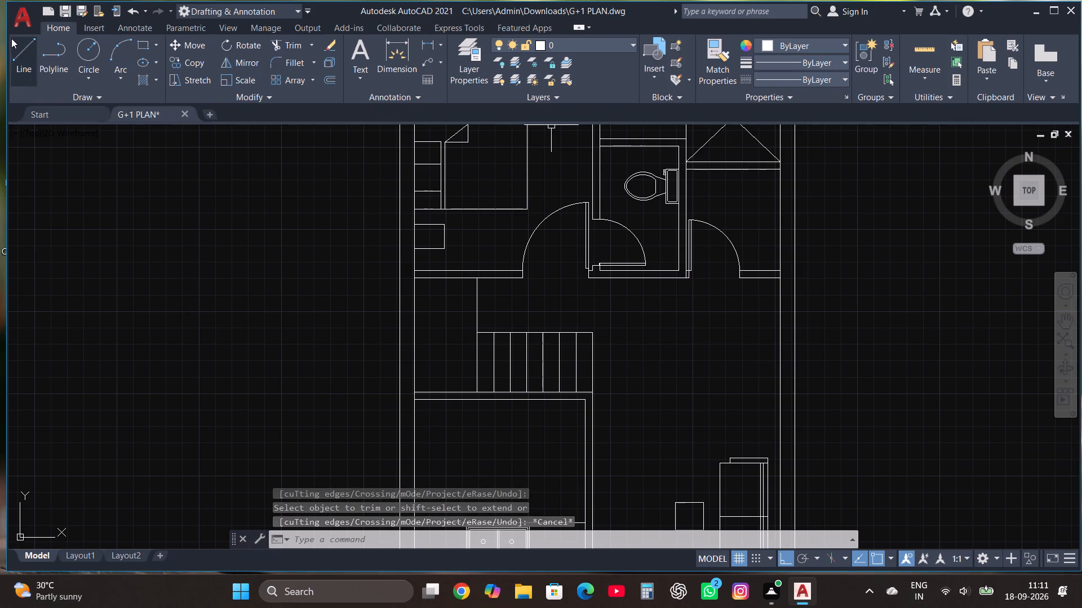
Draw a stair direction arrow leftward through the middle of the treads, ending past the leftmost one in a small triangular head.
click(17, 54)
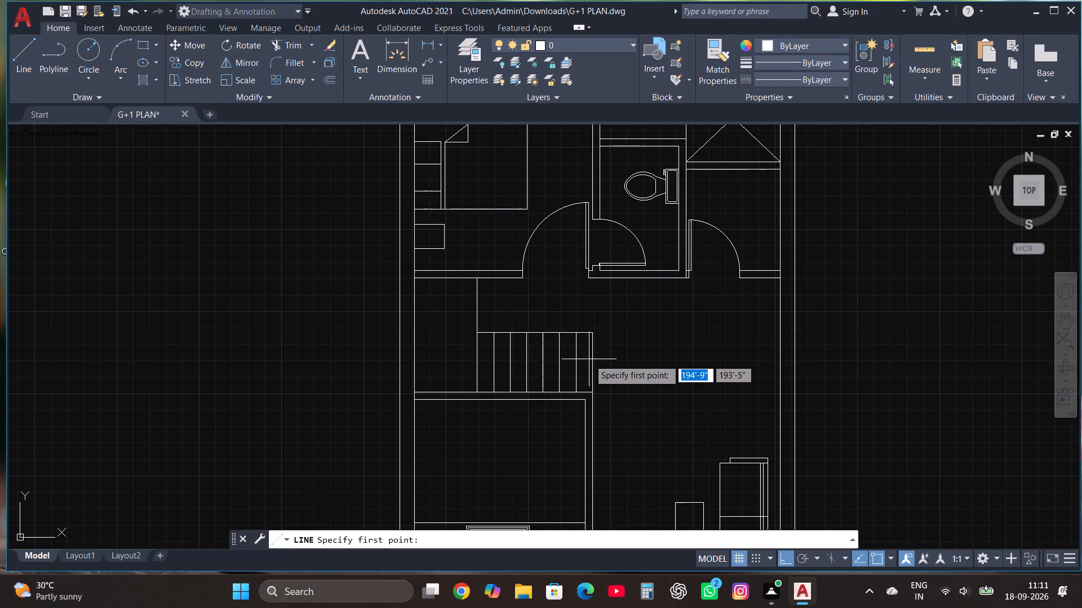
click(590, 363)
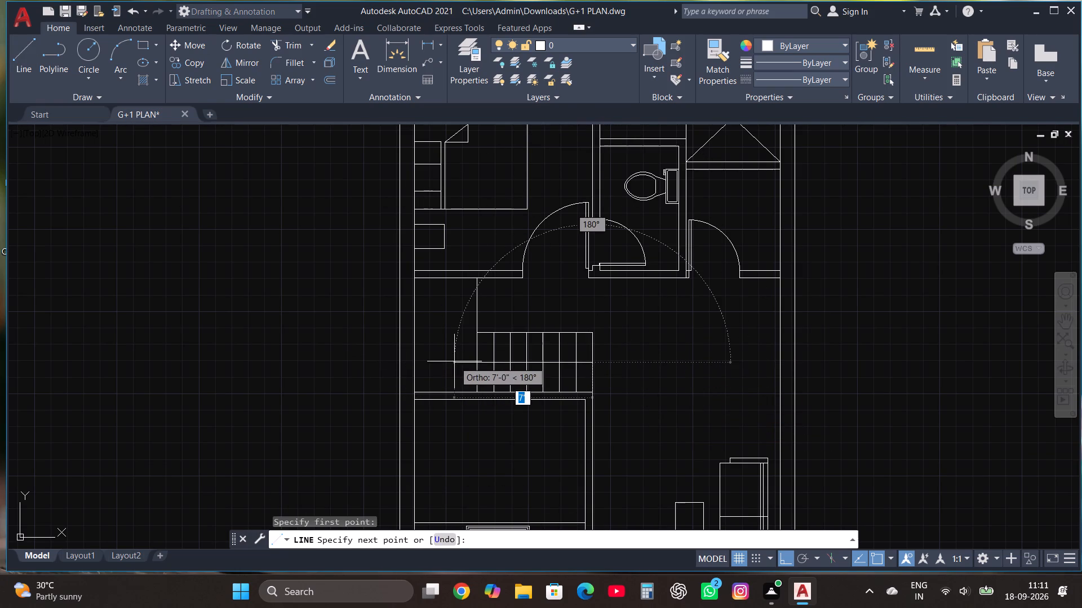
scroll(454, 361, up, 2)
click(477, 364)
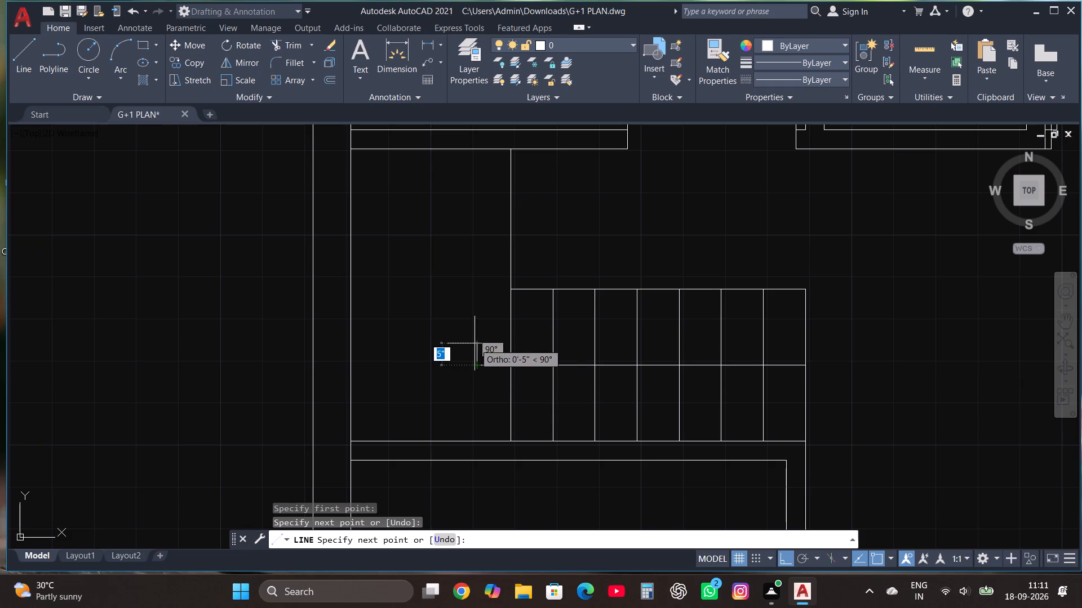
click(477, 374)
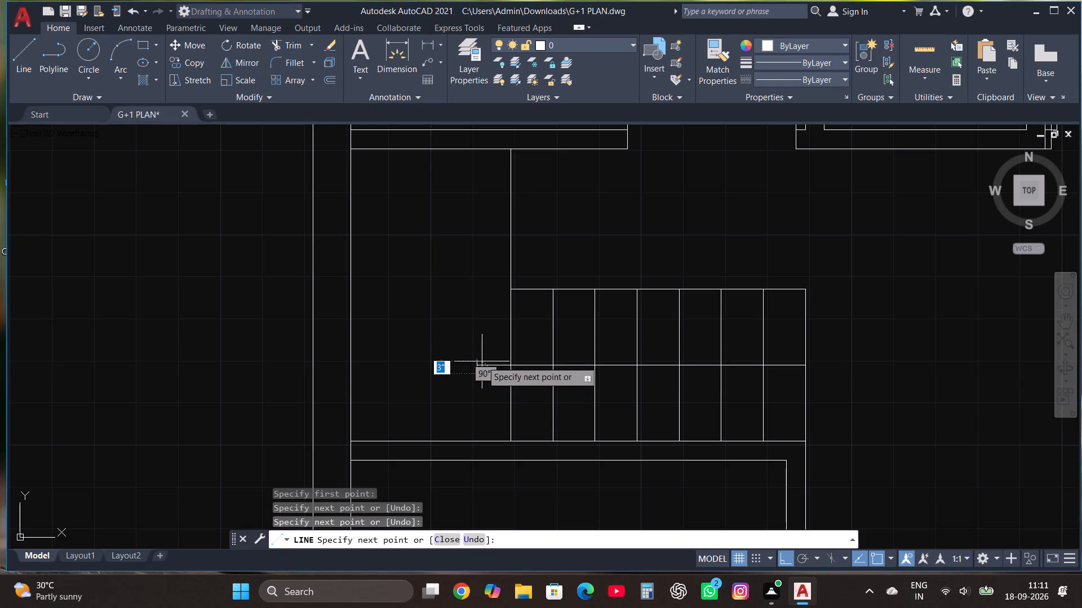
text(4")
key(Return)
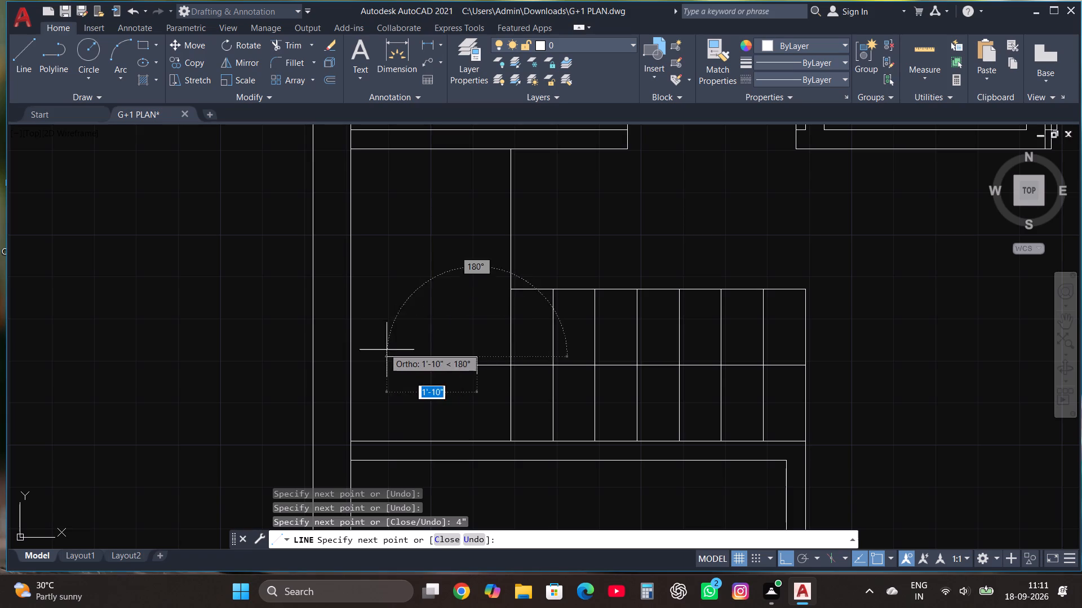
scroll(454, 369, up, 1)
key(F8)
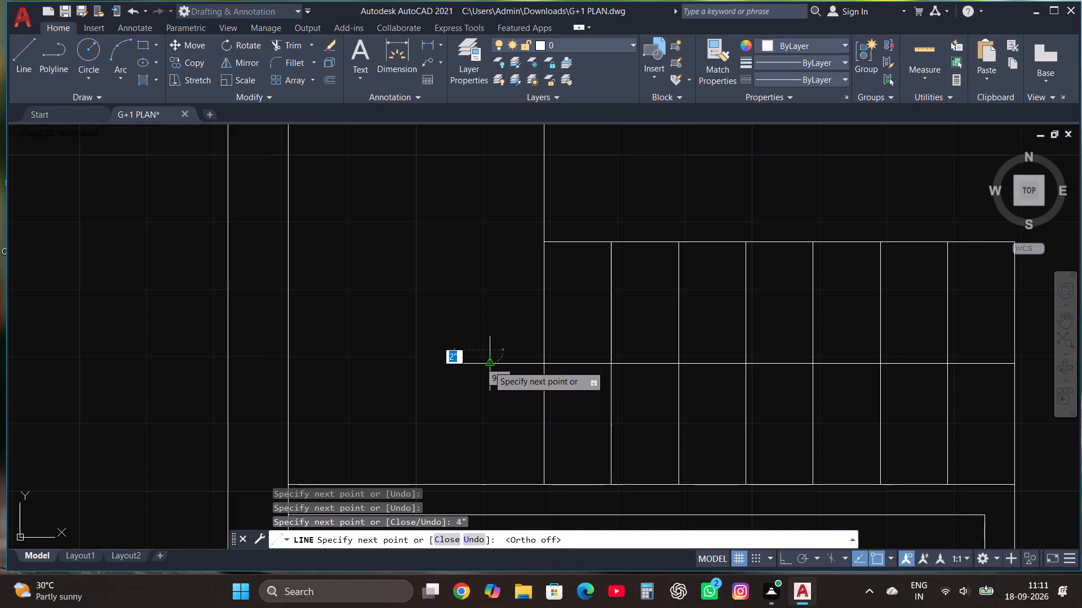
click(462, 365)
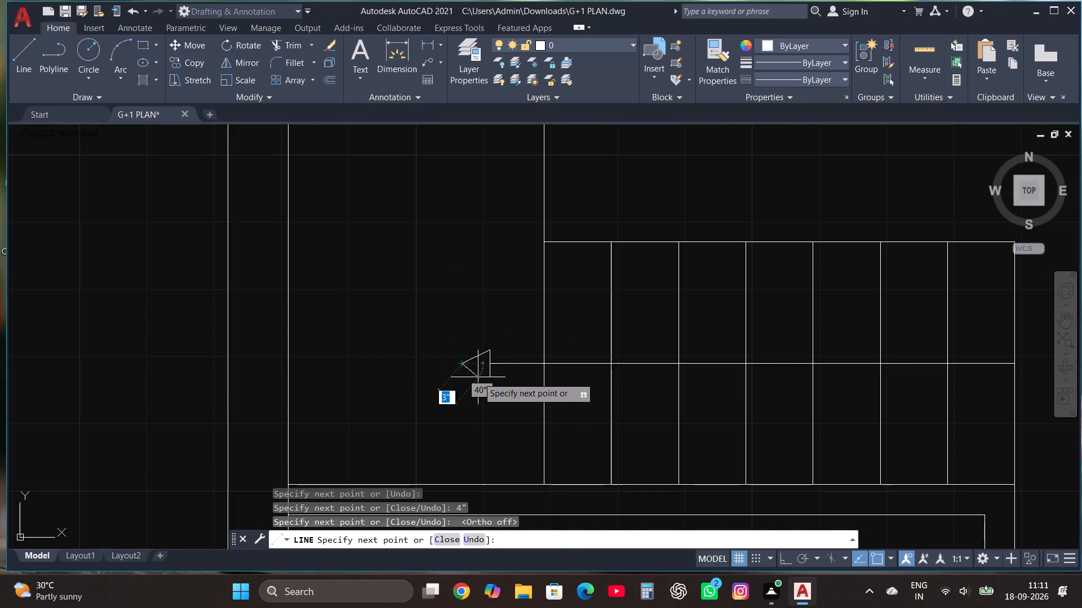
click(489, 378)
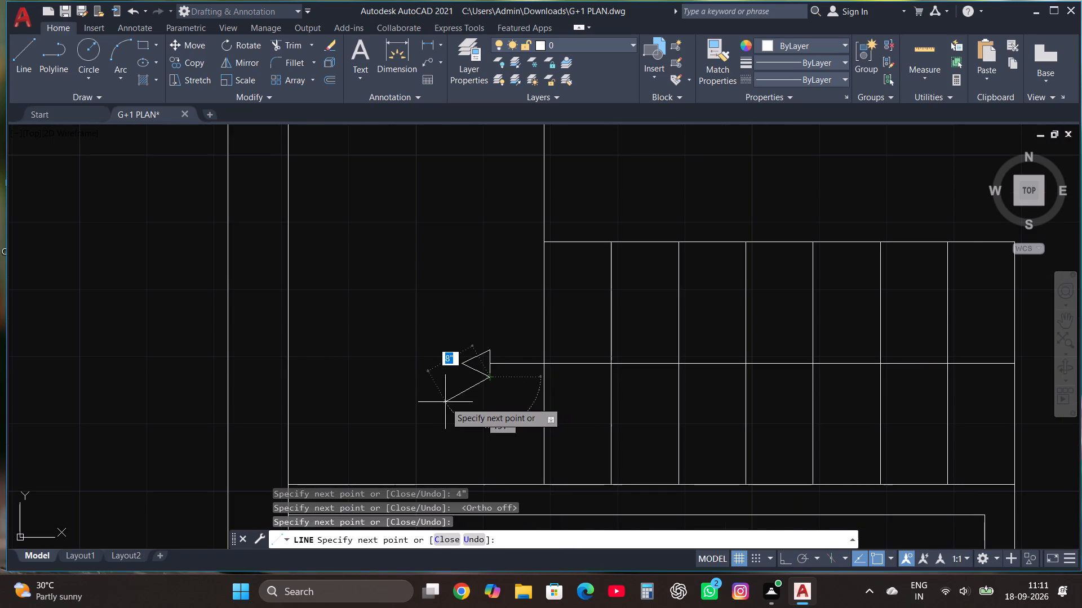
key(Escape)
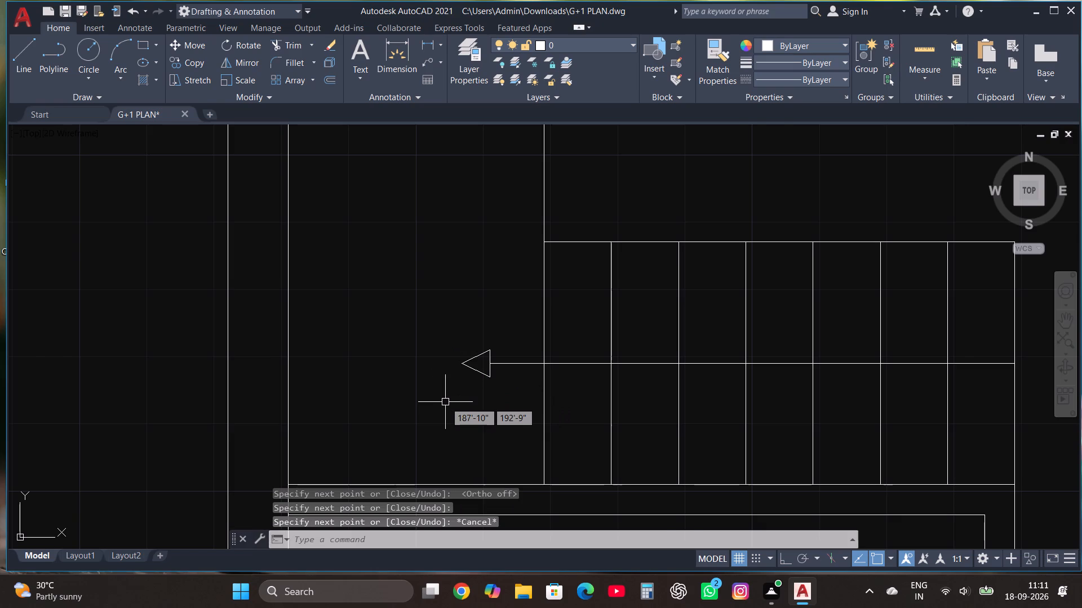
Delete the spare door lying outside the floor plan.
scroll(440, 403, down, 3)
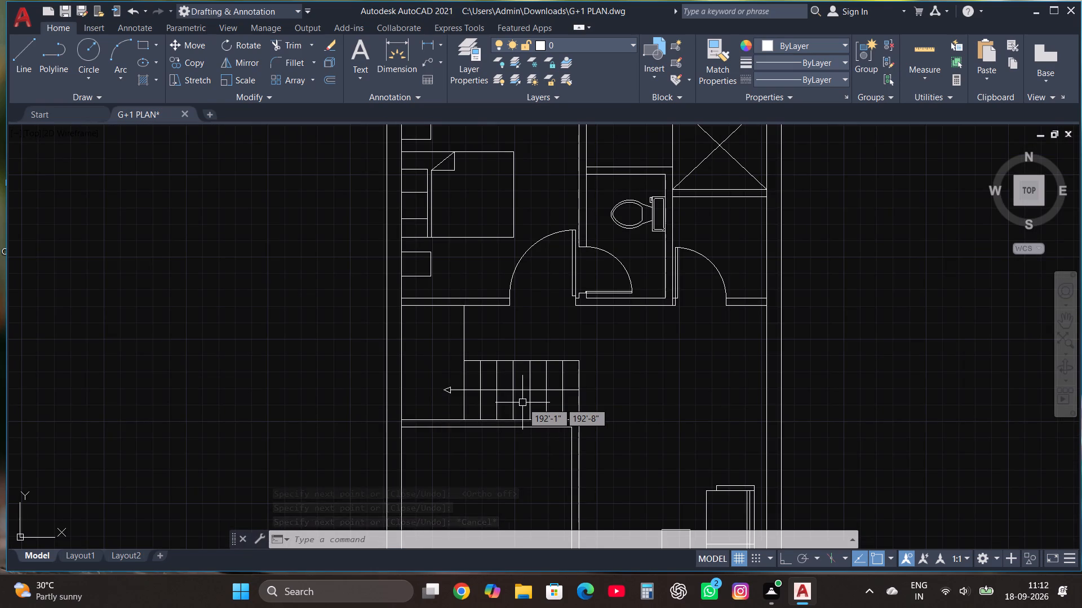
scroll(522, 403, down, 1)
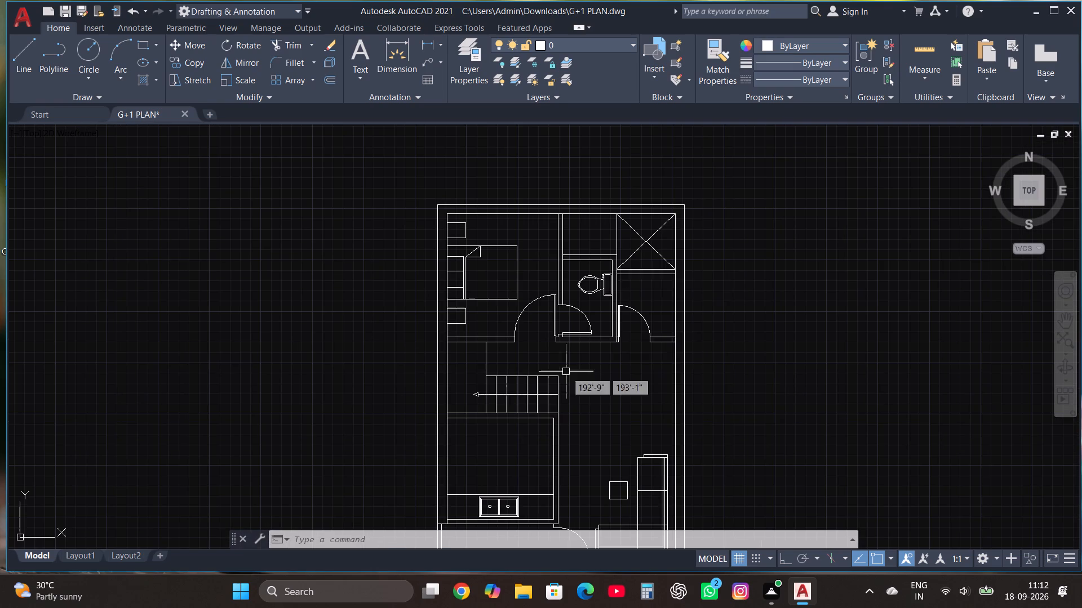
scroll(642, 266, down, 1)
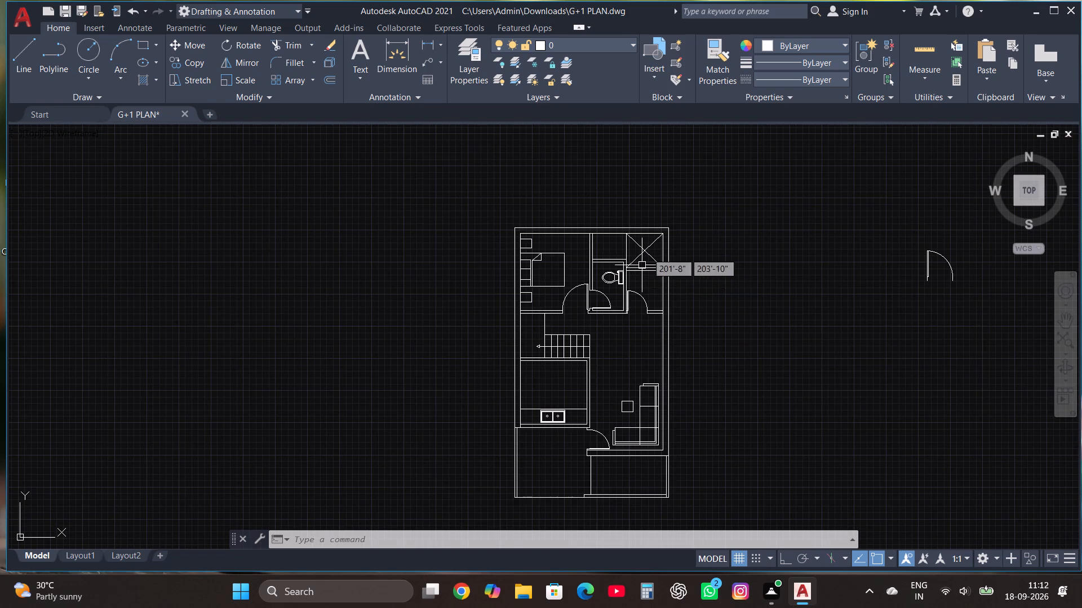
scroll(857, 283, down, 1)
click(956, 288)
click(890, 234)
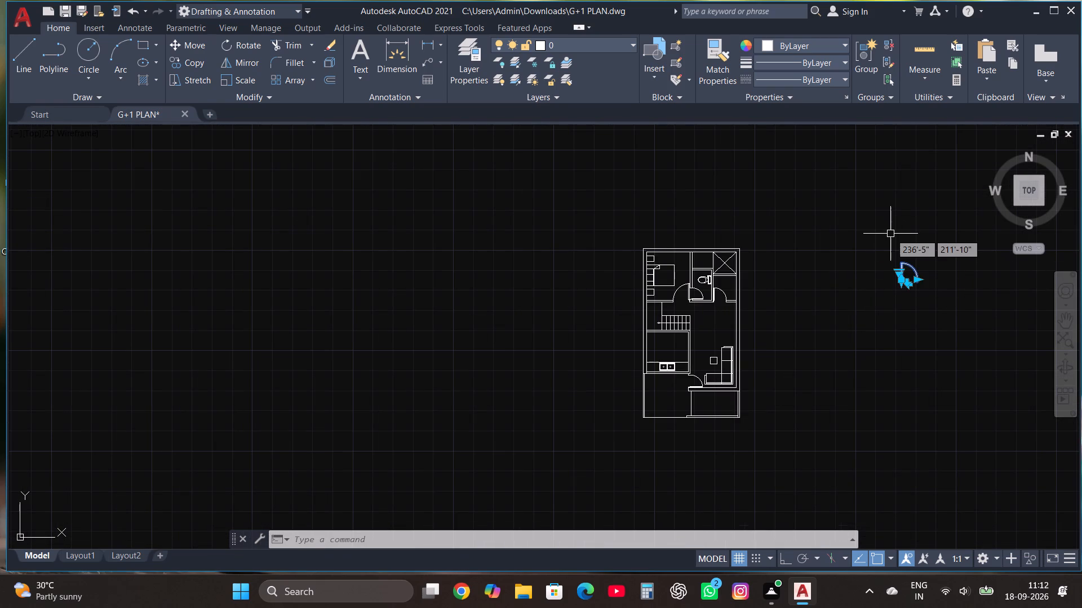
key(Delete)
Add a multiline text label above the bed reading BEDROOM with 9'*10' on the second line.
scroll(756, 274, up, 3)
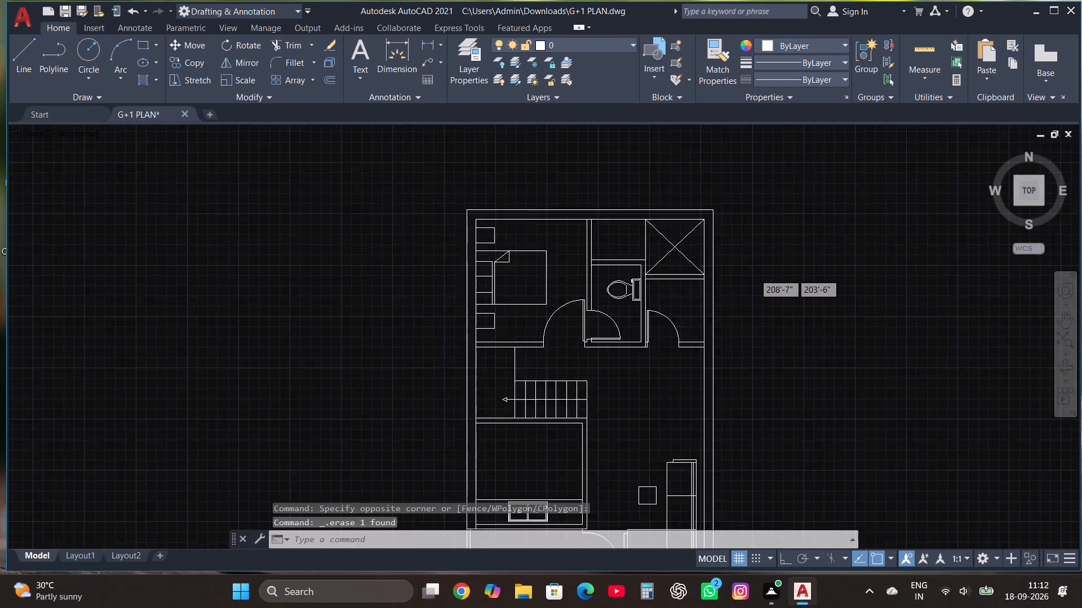
scroll(433, 208, up, 1)
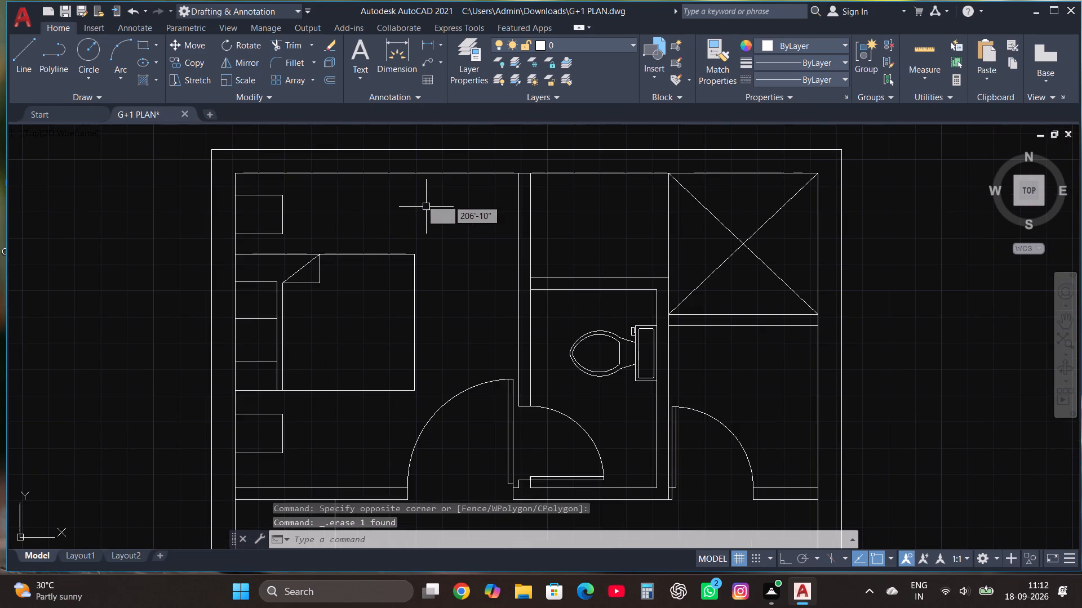
click(348, 47)
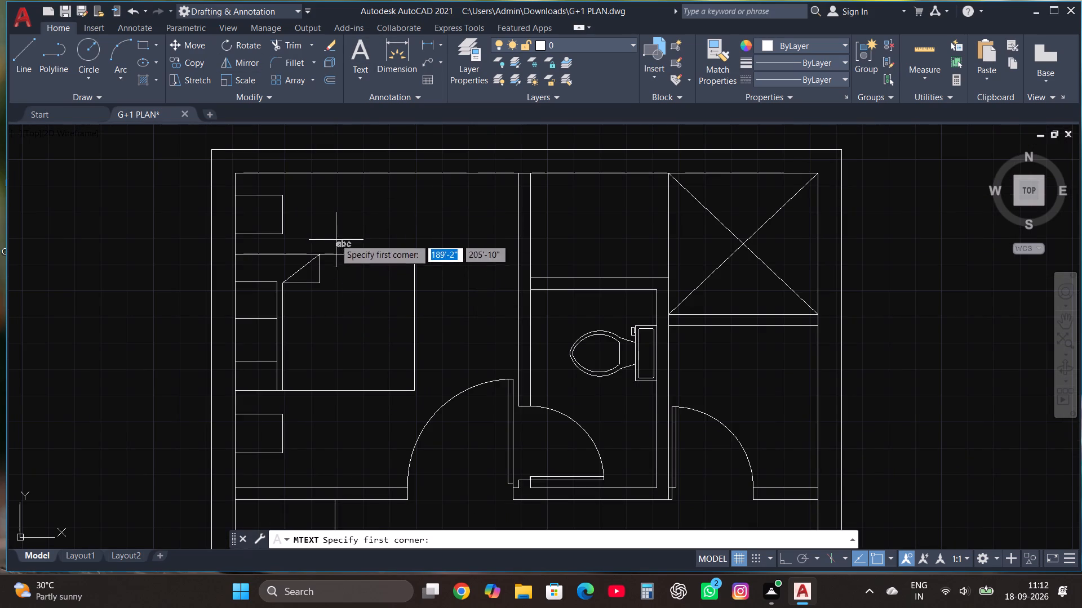
click(335, 238)
click(407, 195)
text(BEDROOM)
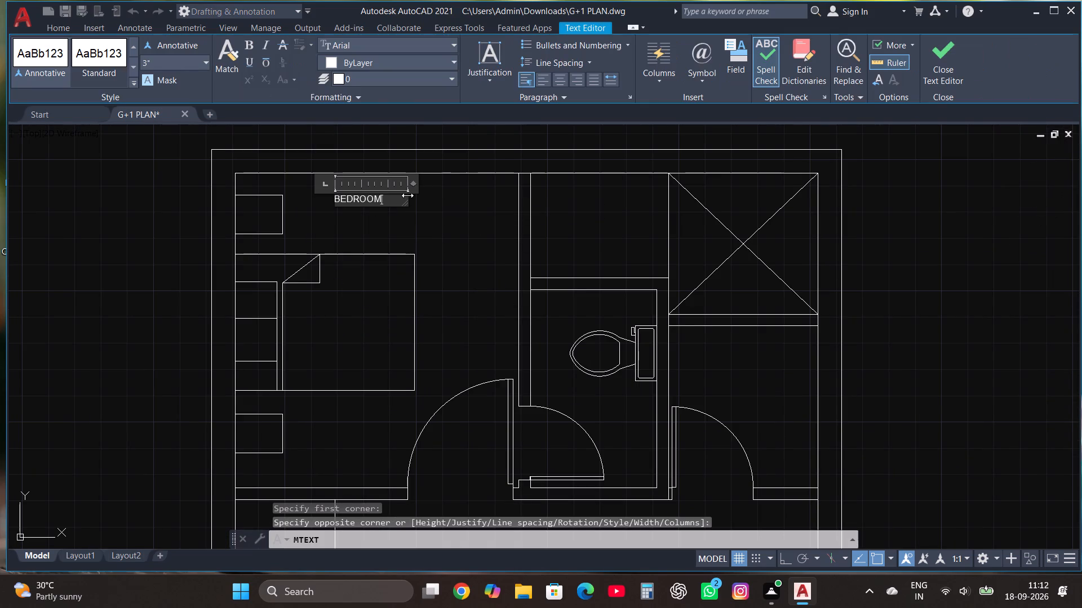
key(Return)
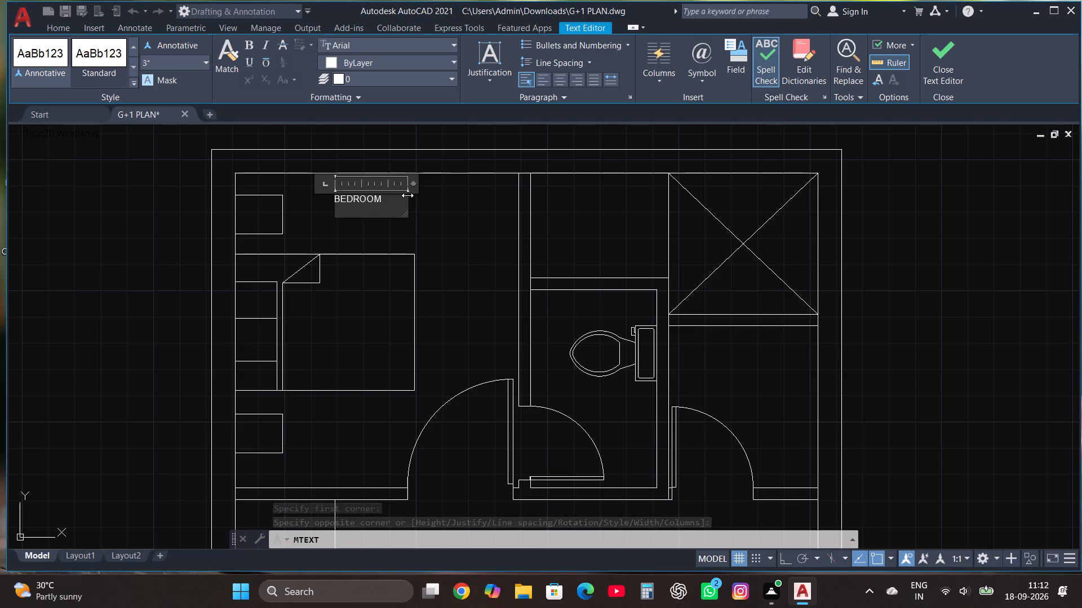
text(9')
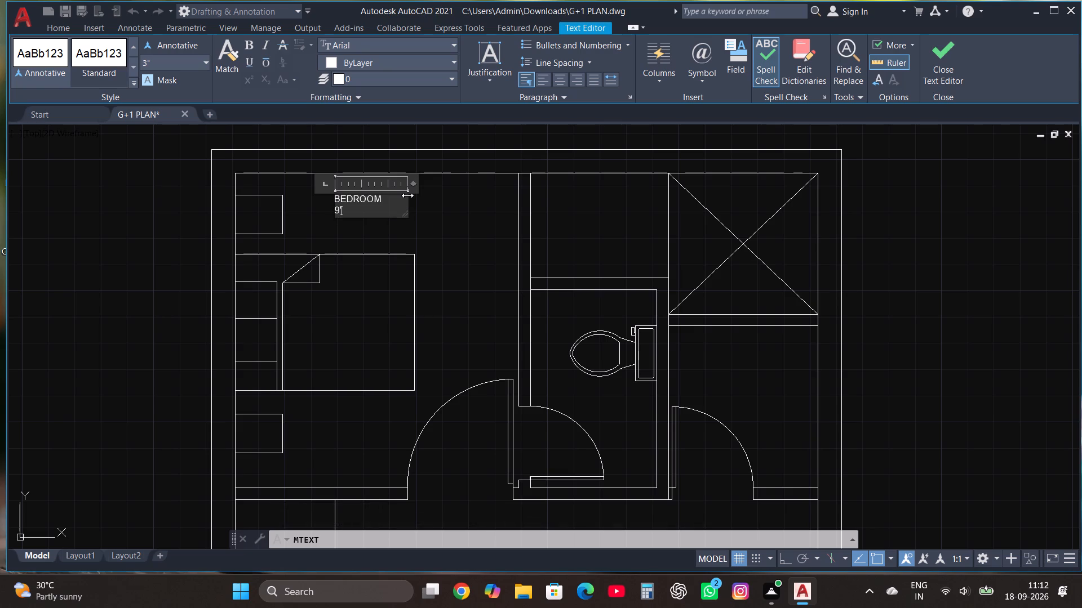
key(asterisk)
text(10')
click(938, 50)
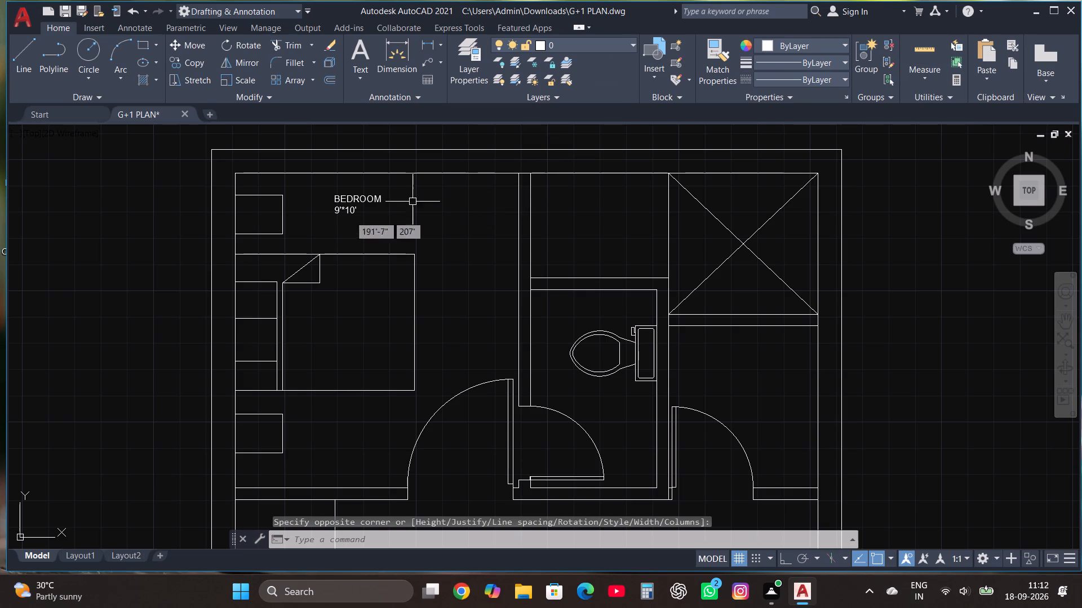
Enlarge the bedroom label with Scale, using a base point at the text's lower left.
scroll(461, 292, down, 2)
scroll(432, 266, up, 3)
click(387, 233)
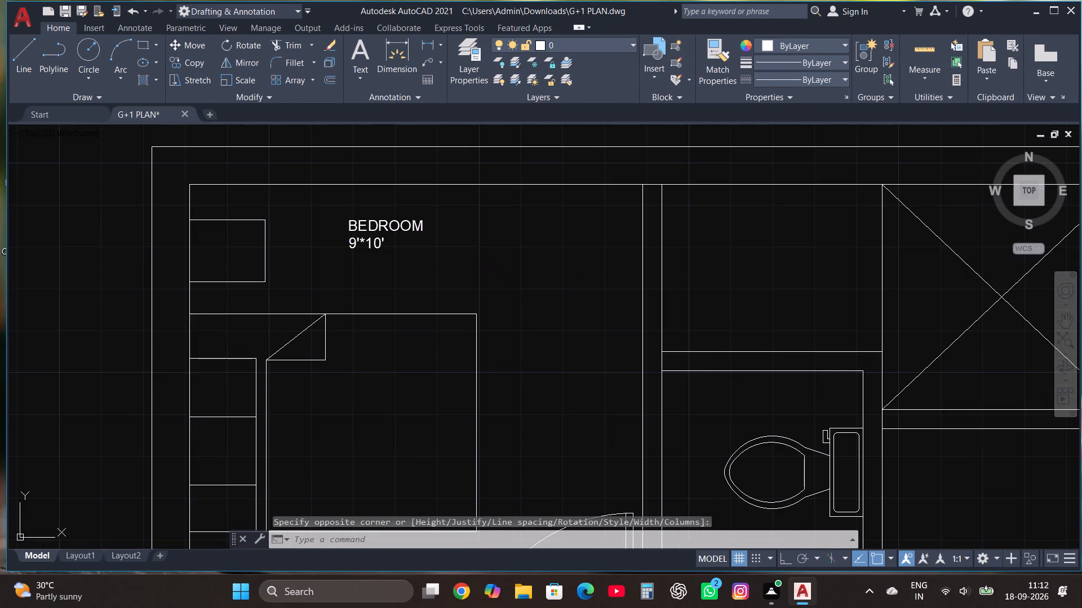
click(241, 80)
click(356, 239)
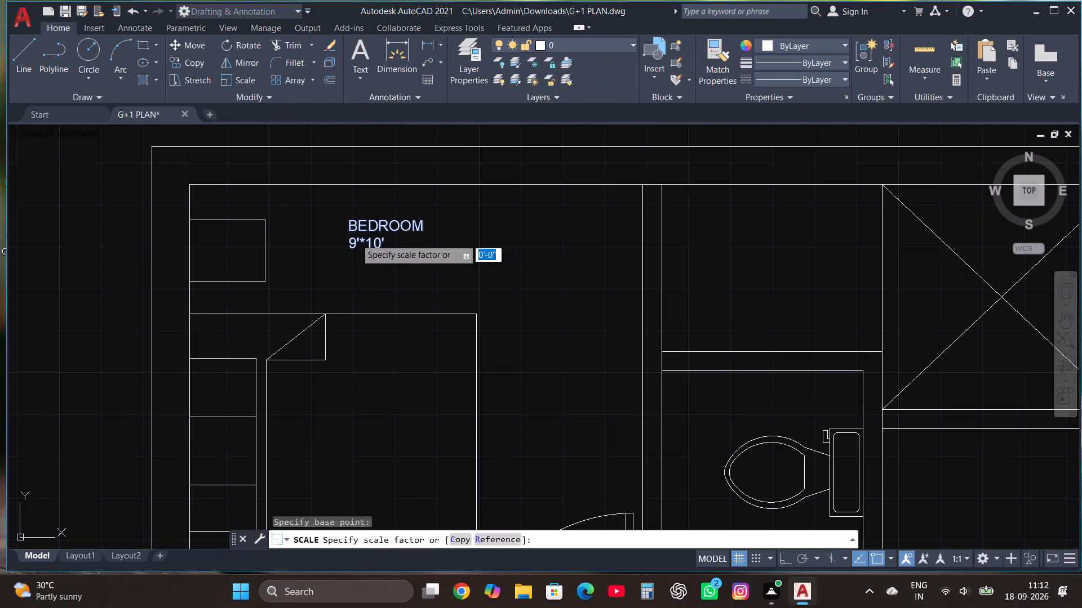
click(493, 257)
Move the BEDROOM 9'*10' label so it sits above the bed, between the upper bedside table and the toilet-side wall.
scroll(493, 257, down, 2)
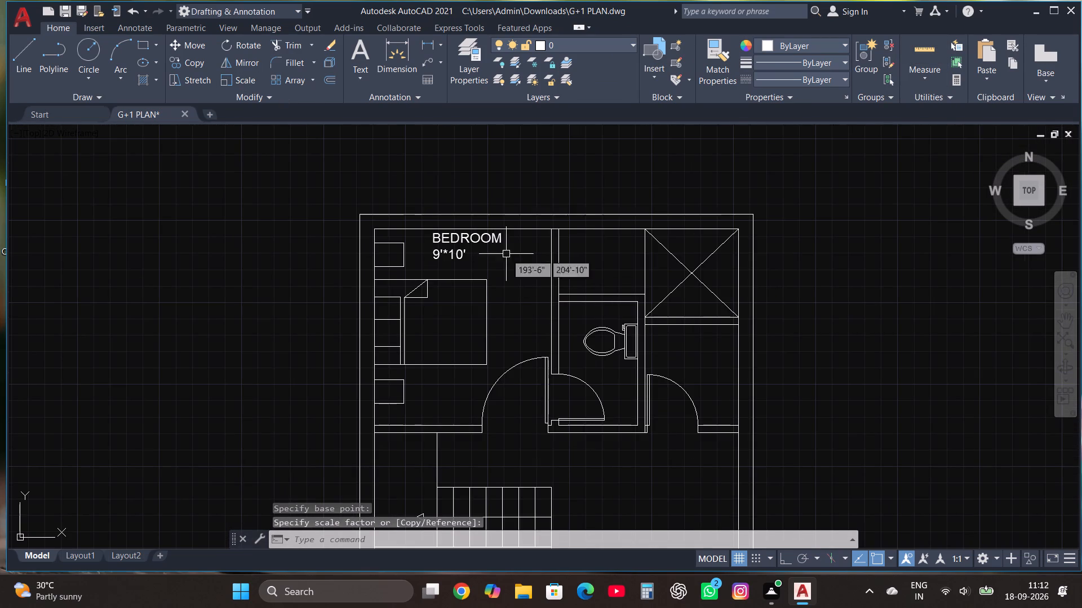
click(459, 240)
click(197, 44)
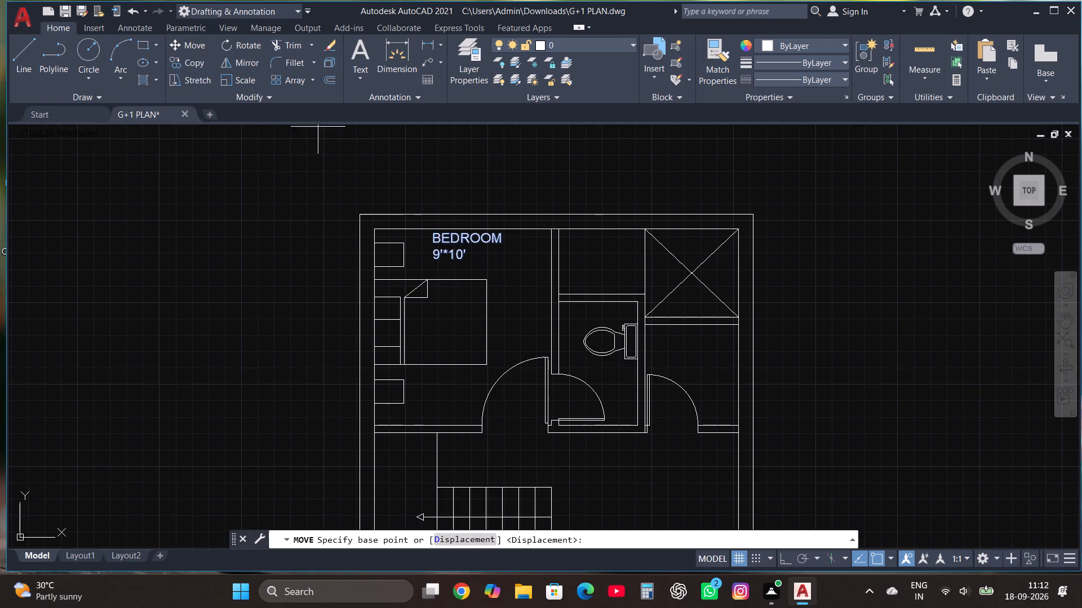
click(455, 251)
click(458, 259)
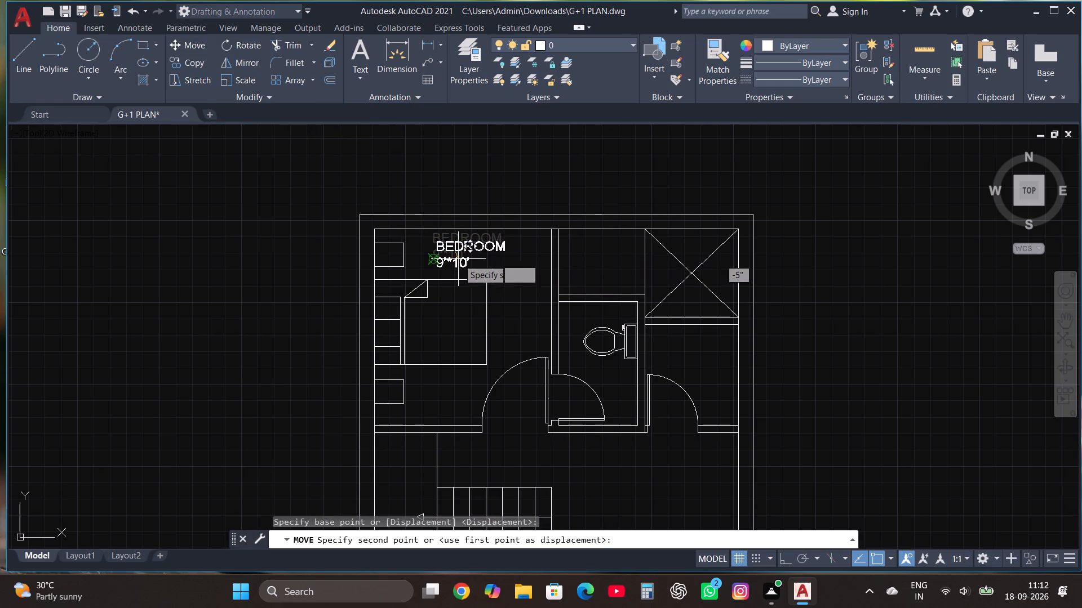
click(425, 254)
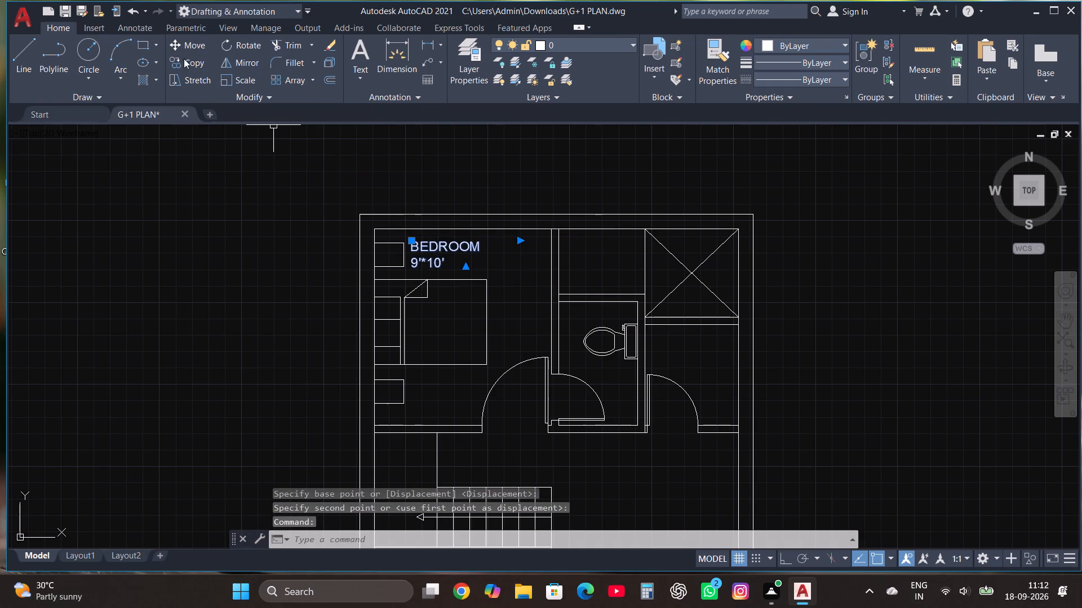
click(185, 43)
click(433, 265)
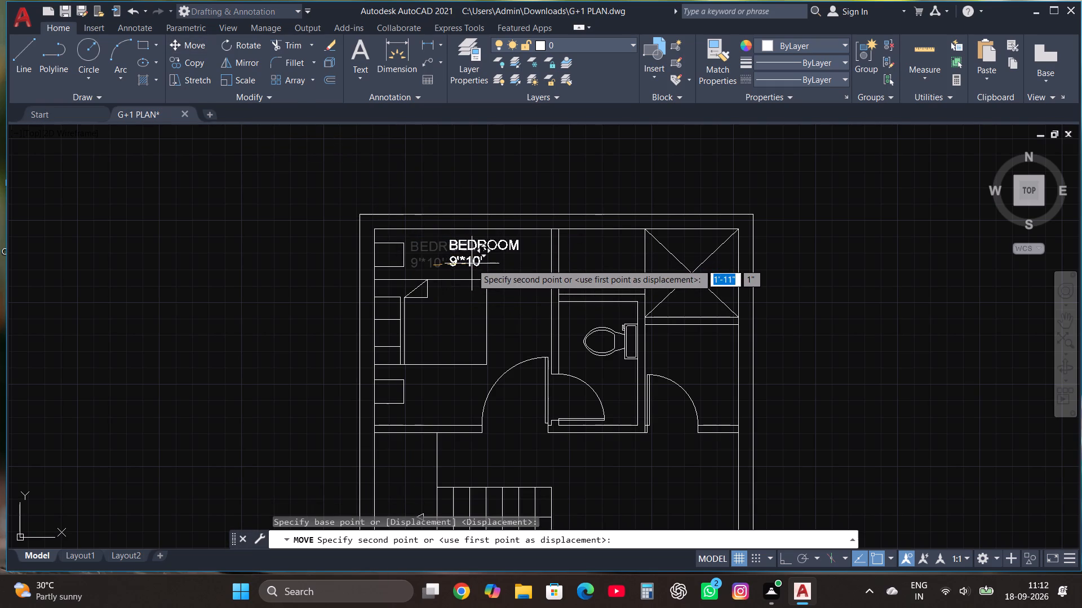
click(470, 267)
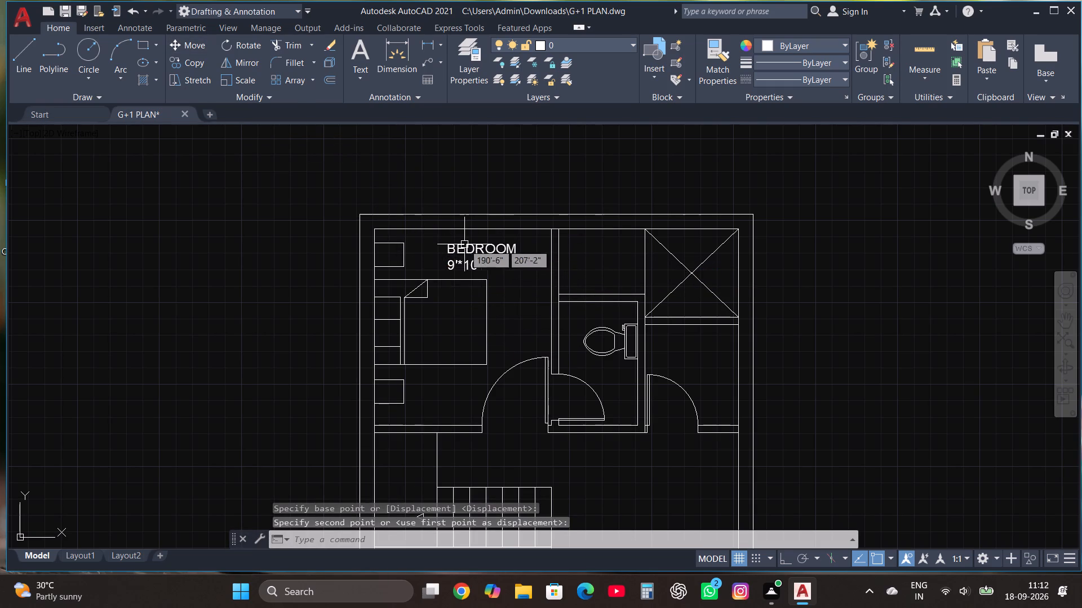
Copy the bedroom label in Multiple mode into the toilet, the crossed rectangle in the plan's upper right corner, and the space below that rectangle.
click(464, 244)
click(197, 62)
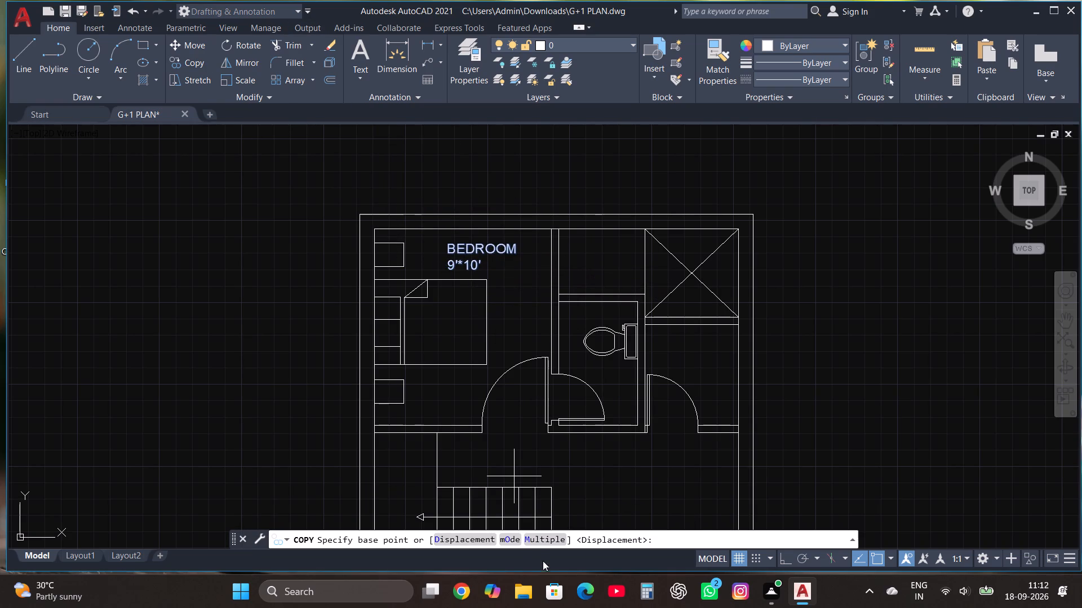
click(536, 535)
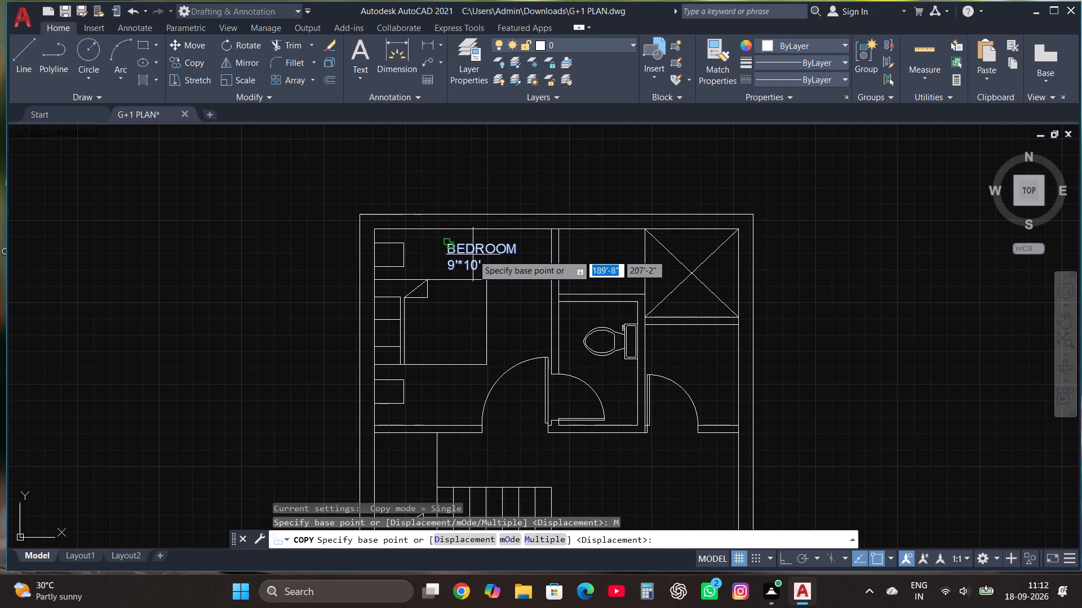
click(473, 254)
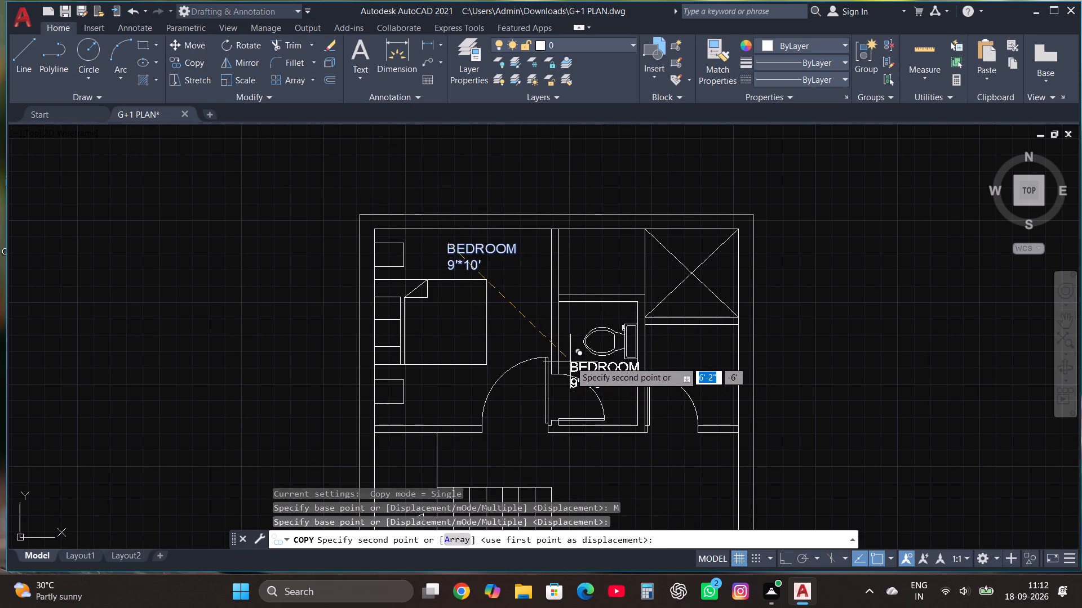
click(570, 361)
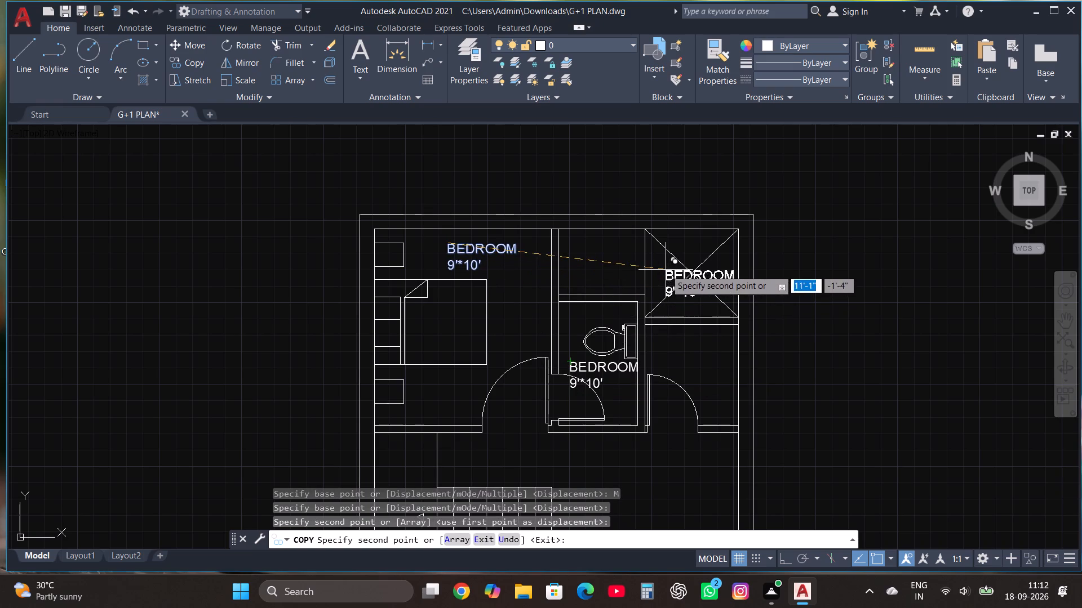
click(660, 264)
click(656, 339)
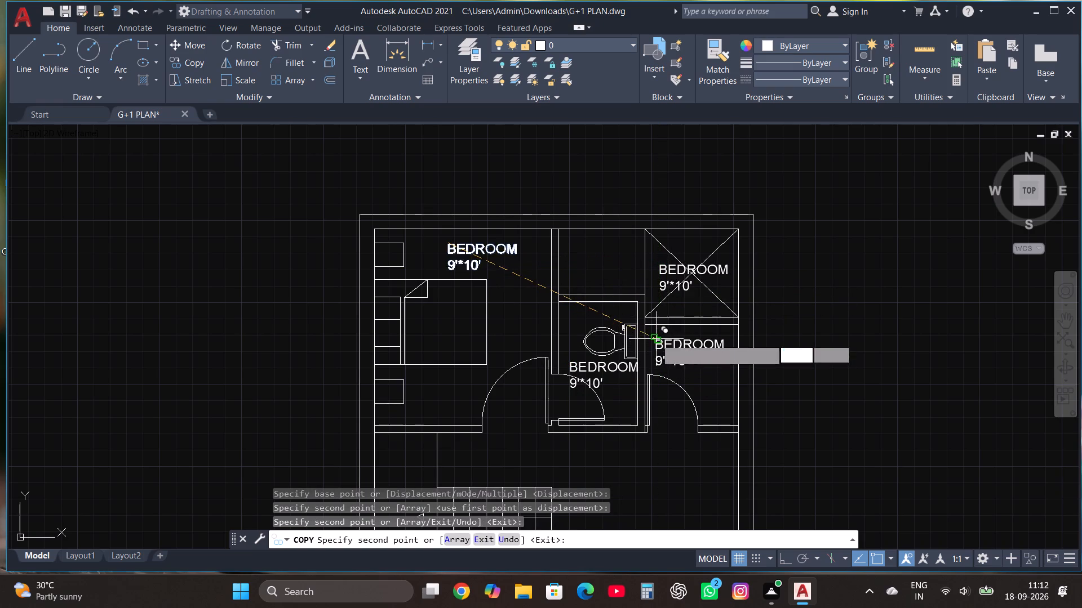
Place further copies of the bedroom label in the living area above the sofa, the kitchen, and the front space below the kitchen.
scroll(608, 272, down, 1)
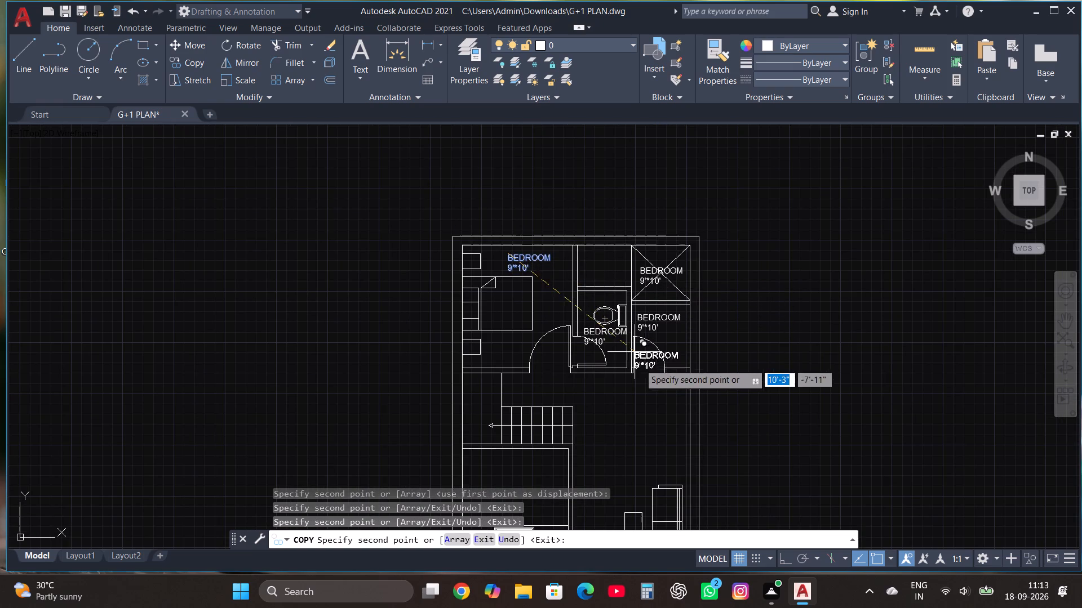
click(624, 424)
scroll(597, 301, down, 2)
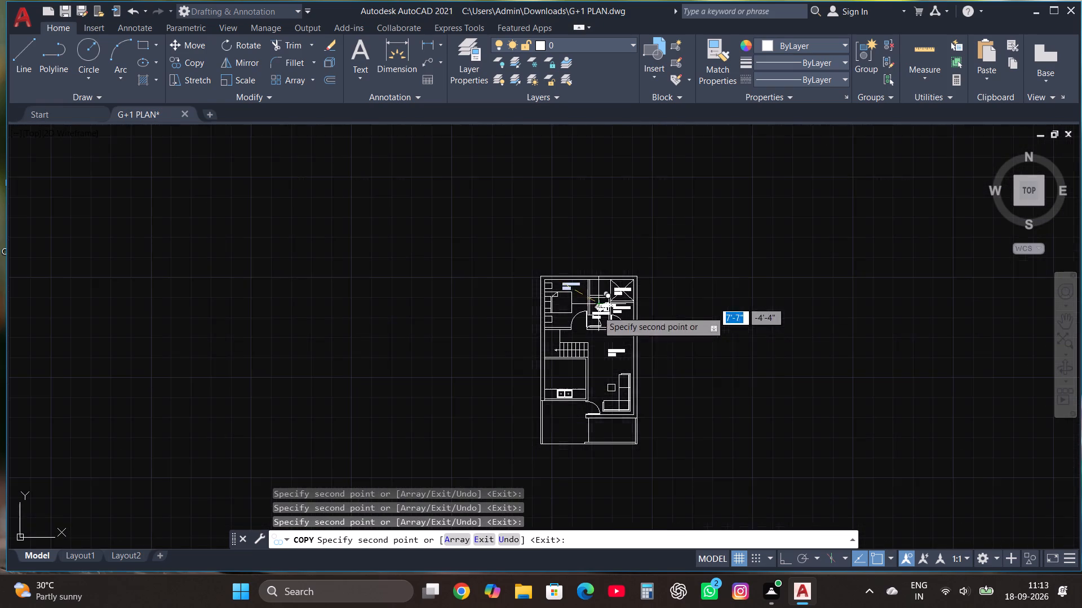
scroll(560, 418, up, 1)
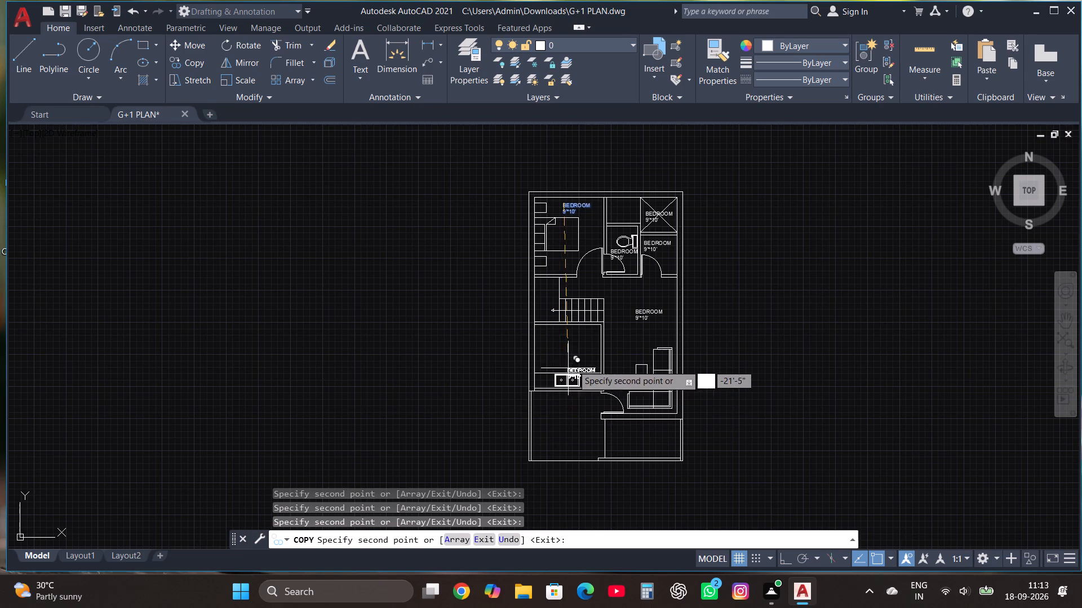
click(556, 342)
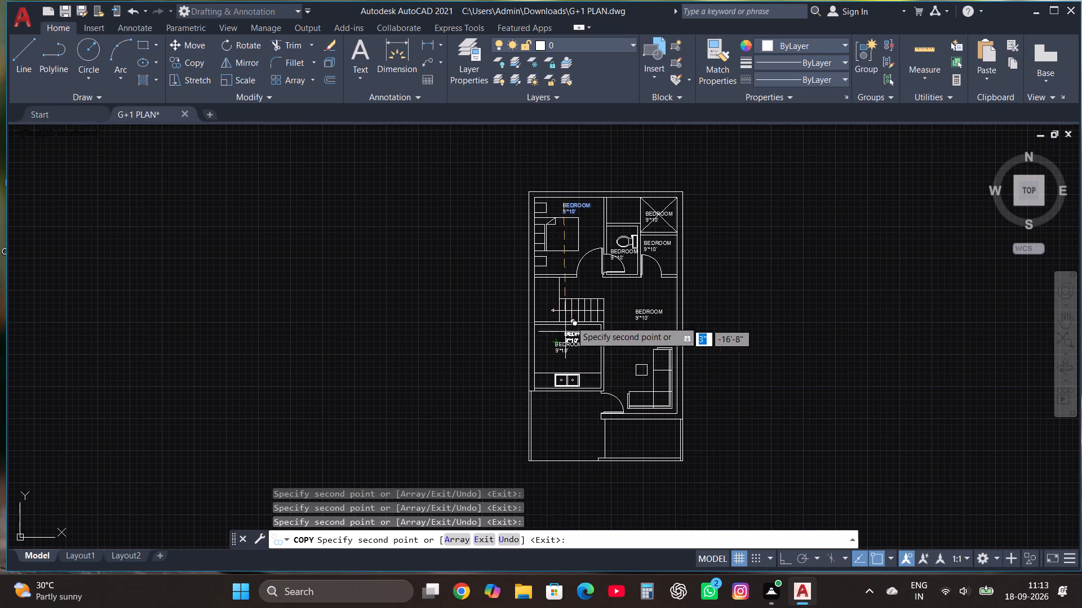
scroll(573, 305, down, 1)
scroll(562, 397, up, 2)
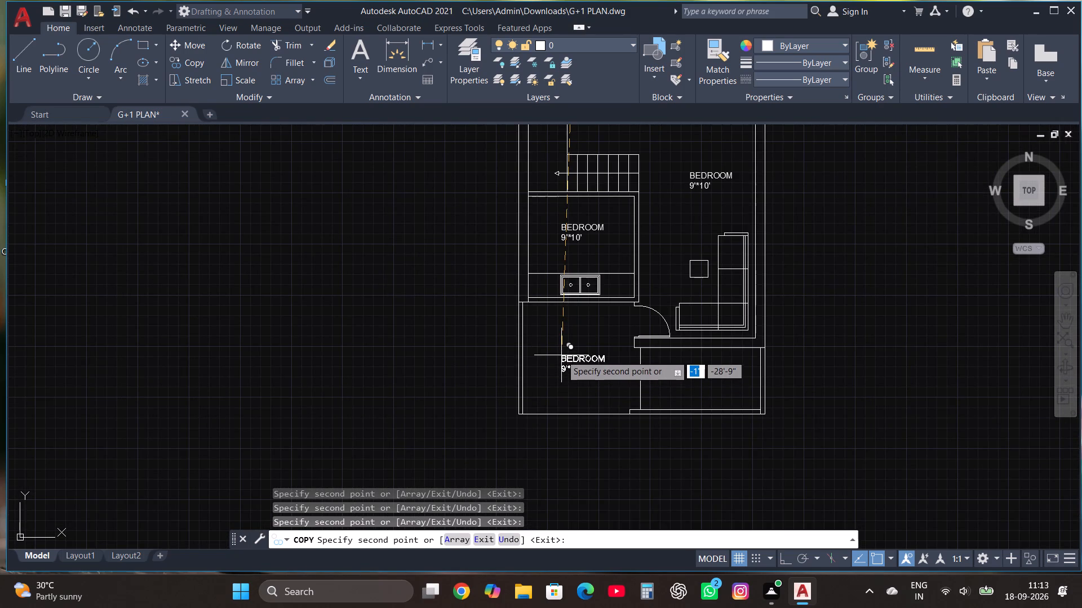
click(559, 355)
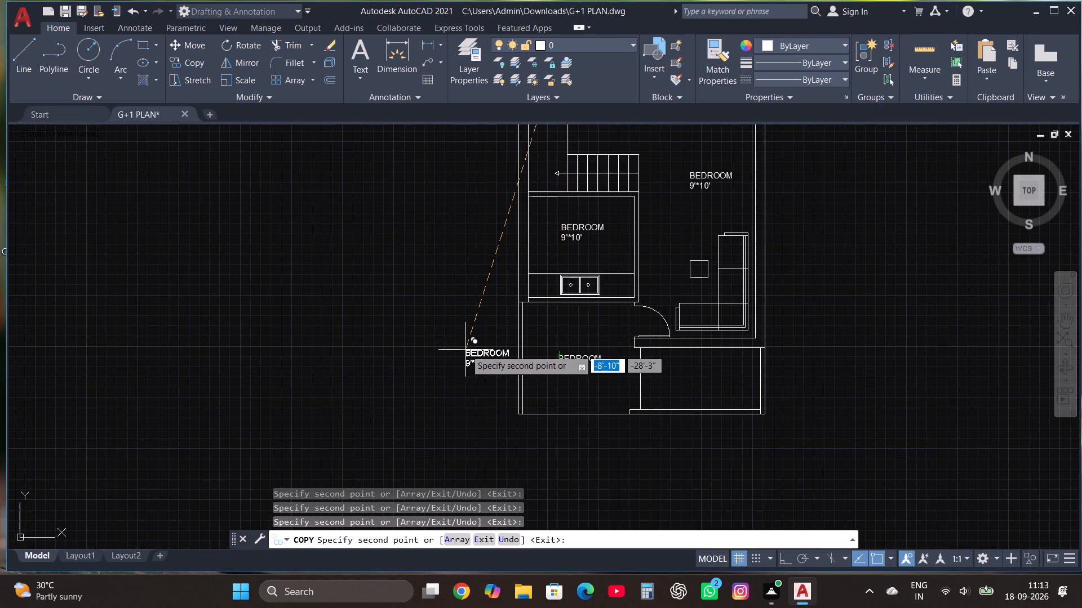
scroll(545, 424, down, 1)
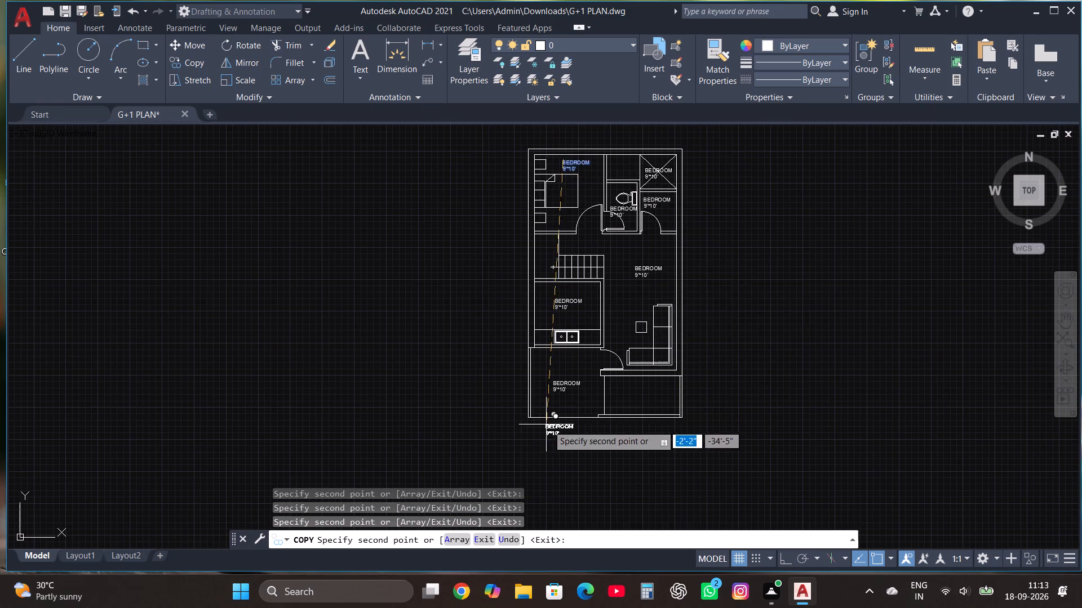
key(Delete)
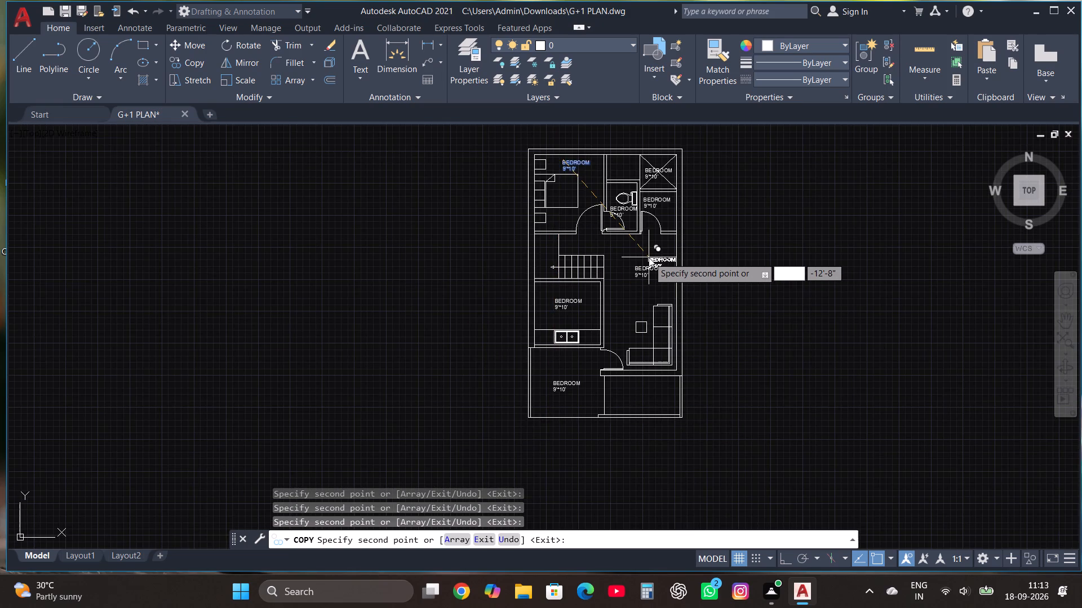
key(Escape)
Edit the label copy in the crossed rectangle to read only QTS, removing the dimension line.
scroll(666, 166, up, 3)
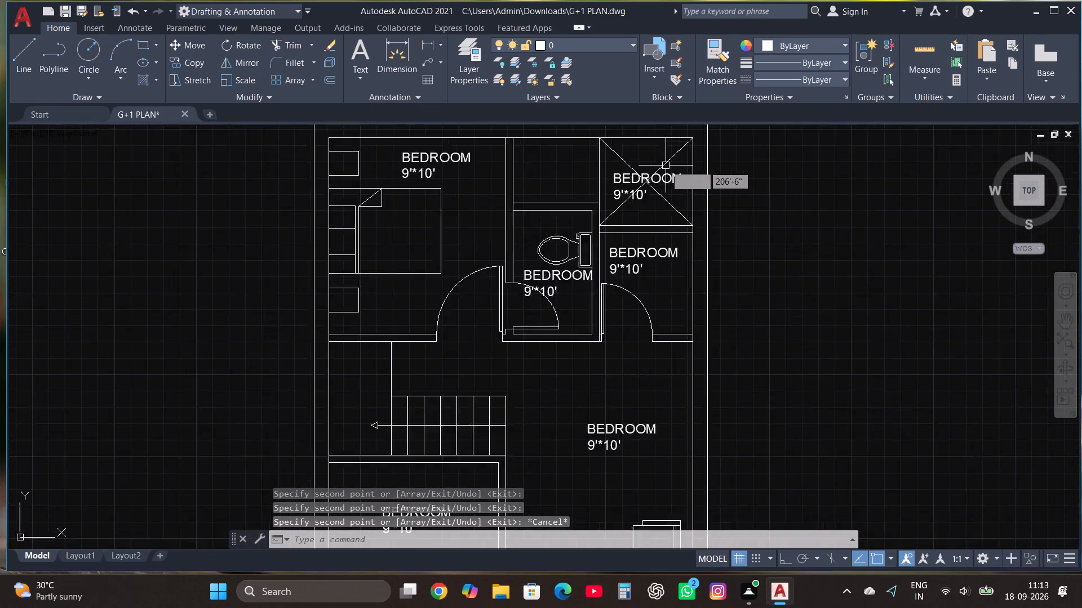
click(660, 184)
right_click(660, 184)
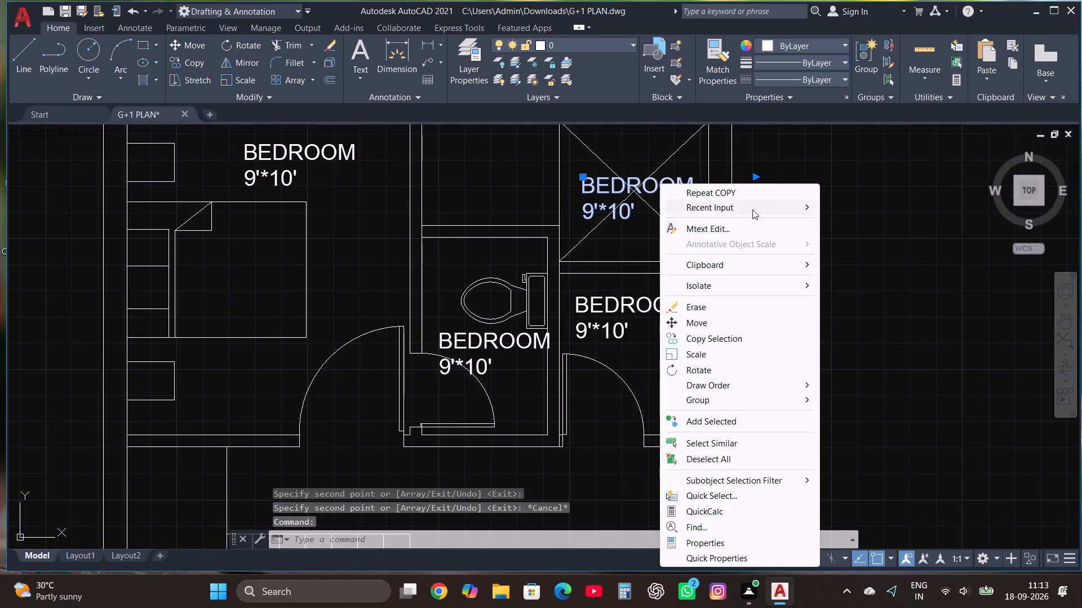
click(714, 229)
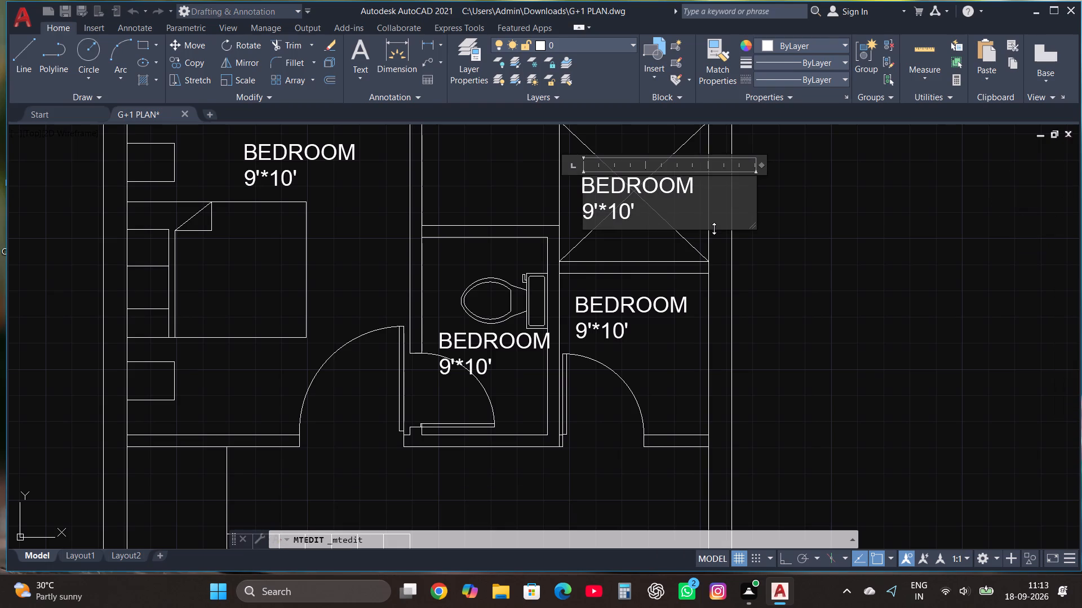
click(708, 180)
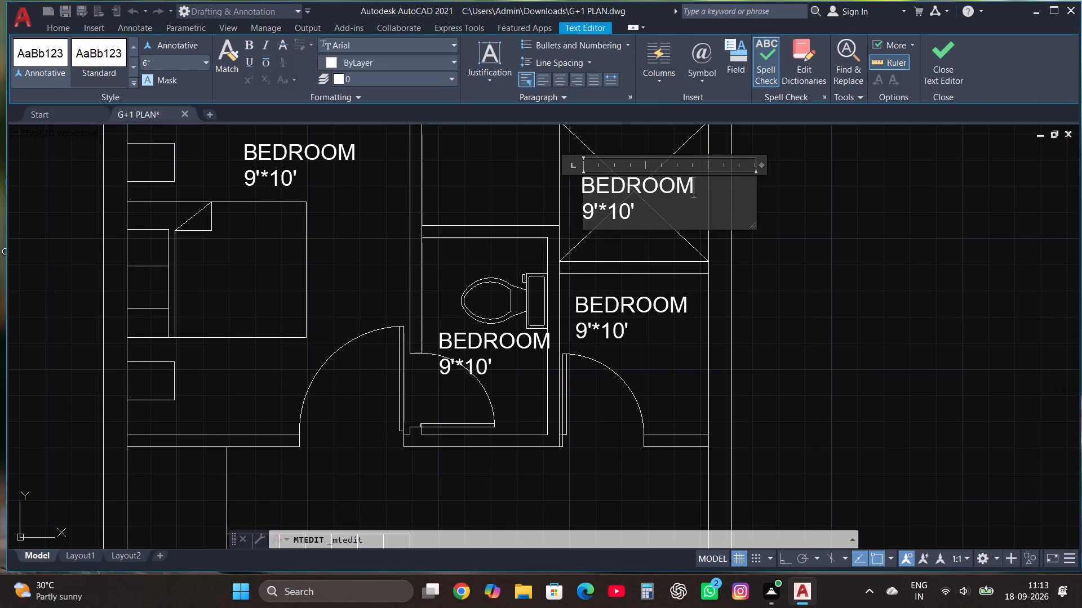
key(BackSpace)
key(BackSpace)
key(BackSpace)
key(BackSpace)
key(BackSpace)
key(BackSpace)
key(BackSpace)
key(BackSpace)
key(BackSpace)
key(BackSpace)
key(BackSpace)
key(BackSpace)
key(BackSpace)
key(BackSpace)
key(BackSpace)
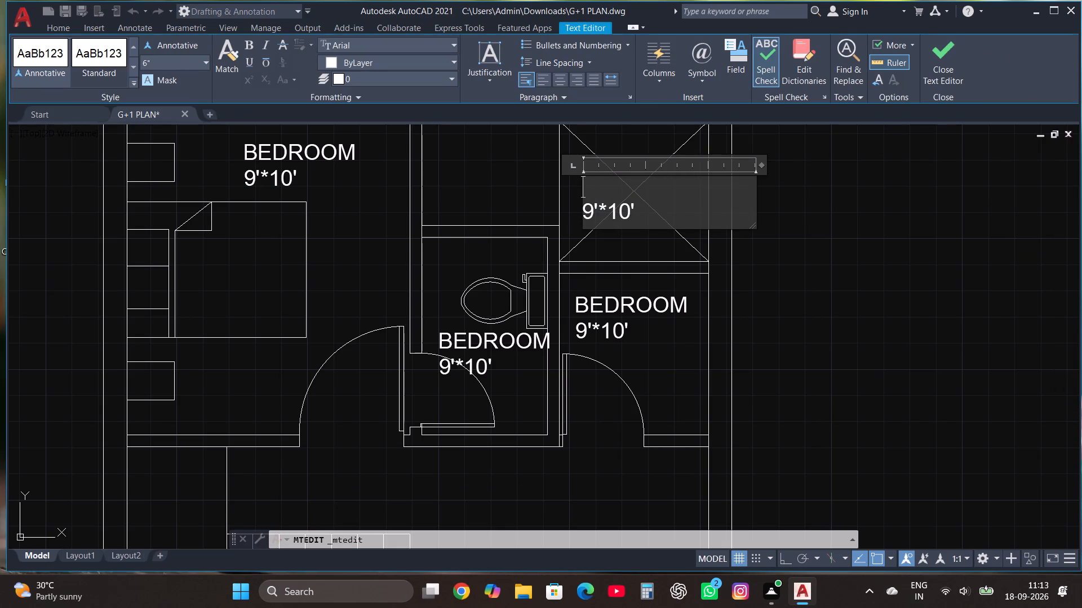
key(q)
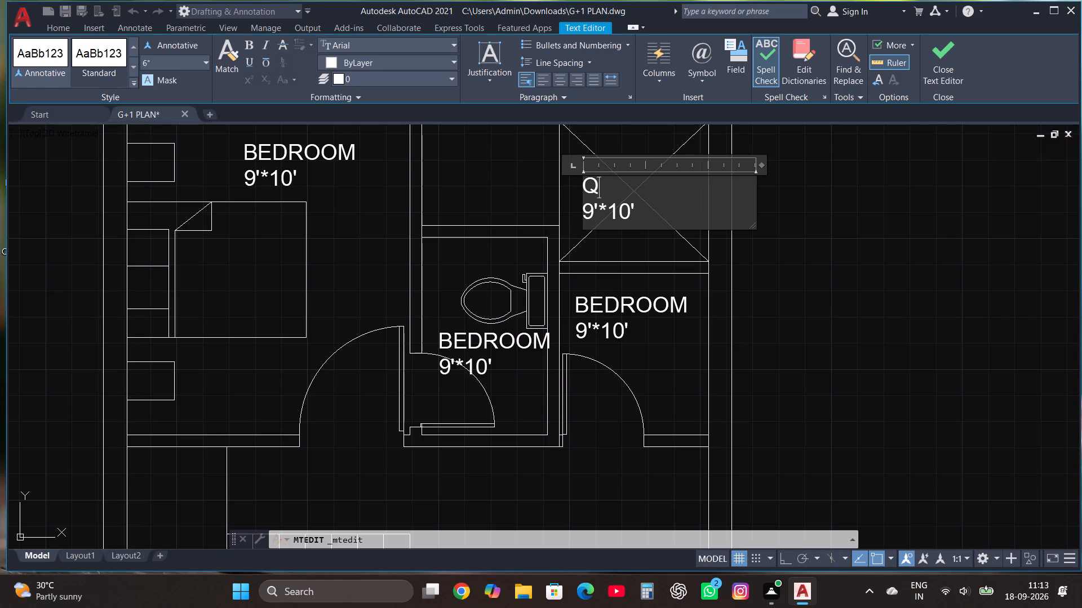
text(TS)
click(722, 220)
key(BackSpace)
key(BackSpace)
key(BackSpace)
key(BackSpace)
key(BackSpace)
key(BackSpace)
key(BackSpace)
key(BackSpace)
key(BackSpace)
key(BackSpace)
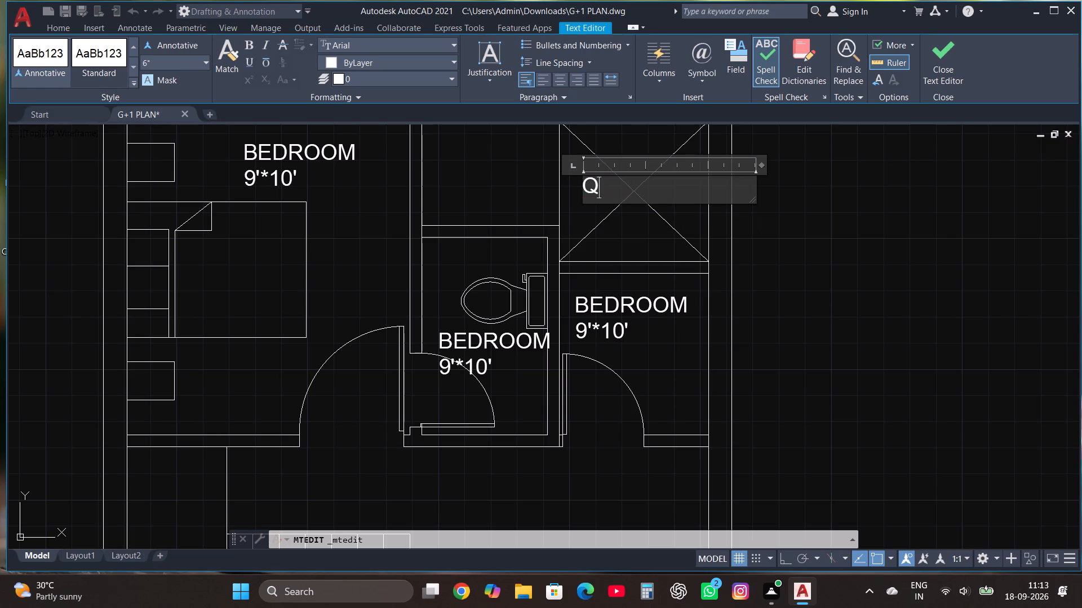
text(QTS)
click(938, 42)
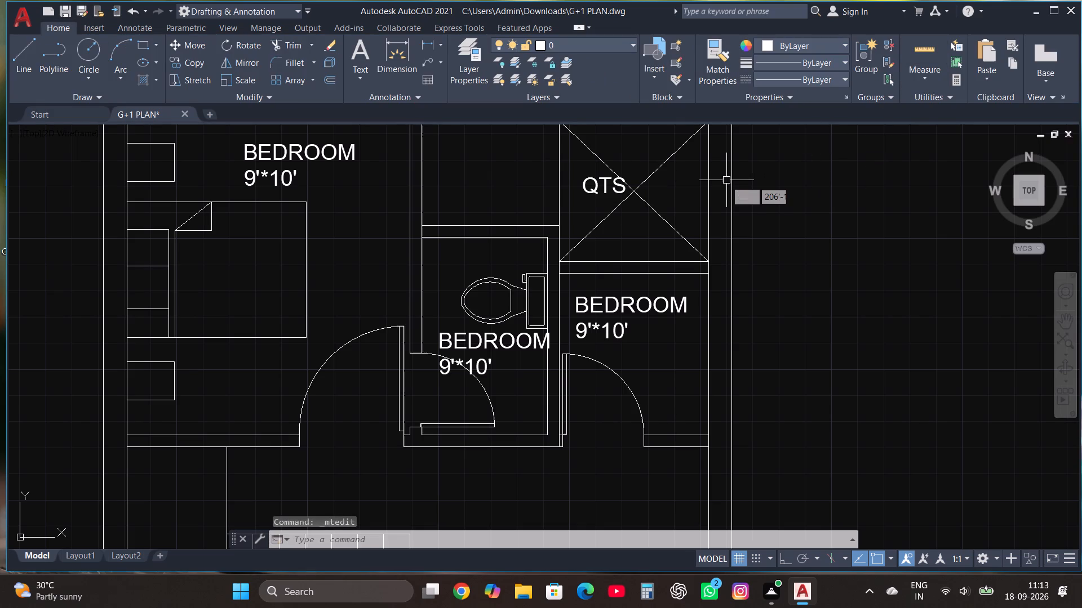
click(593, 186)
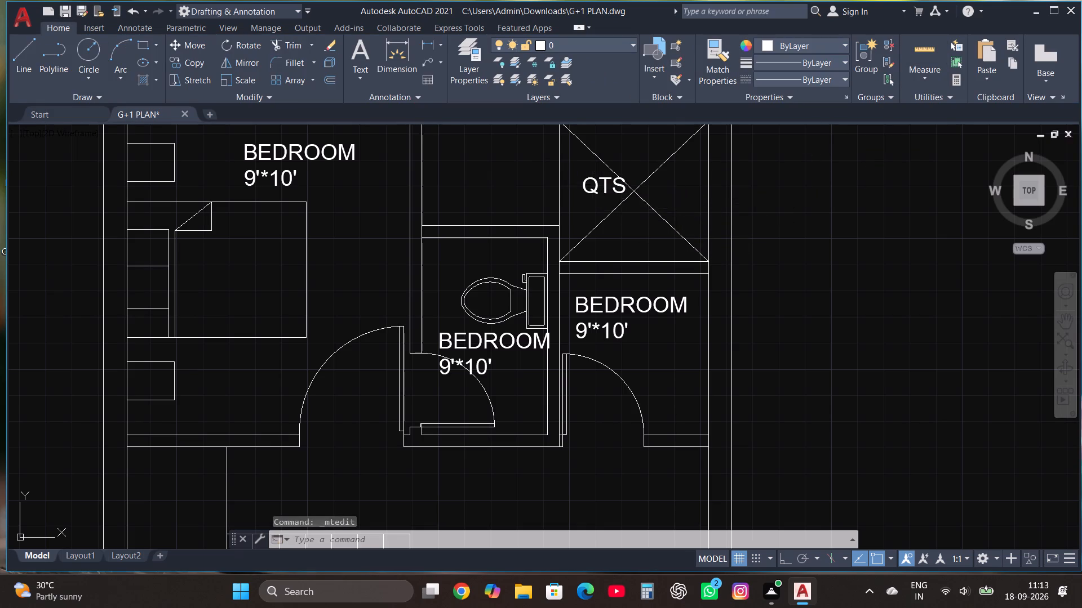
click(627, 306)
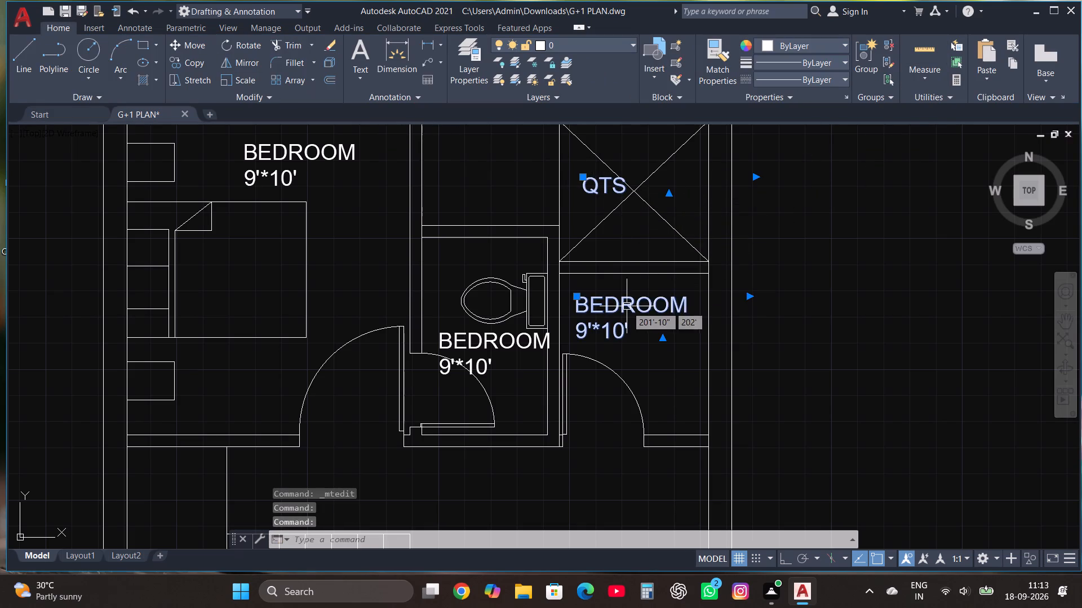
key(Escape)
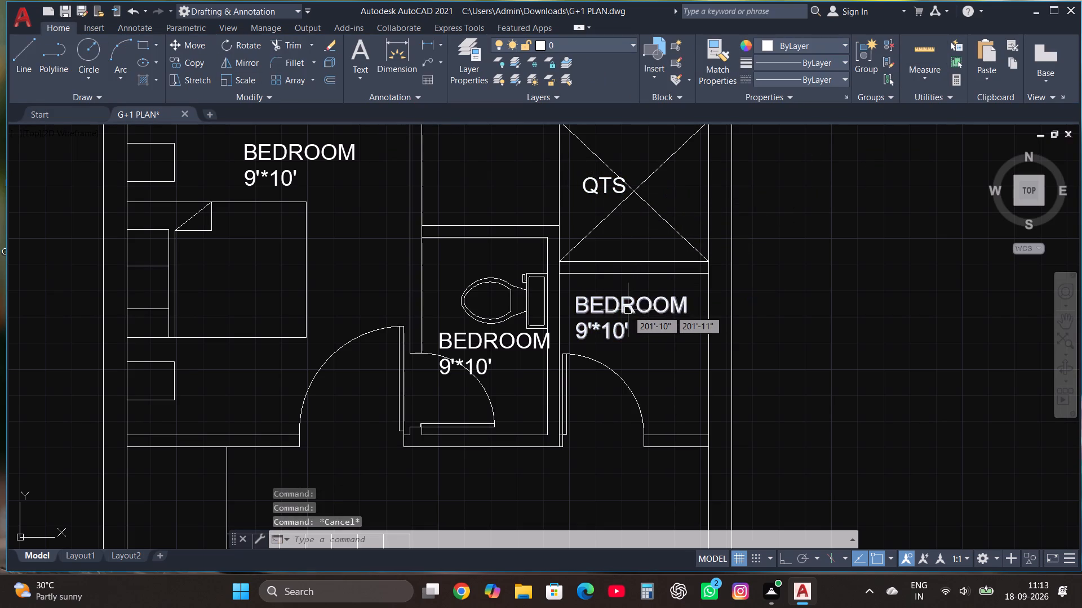
Edit the label copy below the QTS rectangle to read WASH AREA with the dimension line 4'10"*10'.
click(628, 310)
right_click(628, 310)
right_click(628, 310)
click(685, 234)
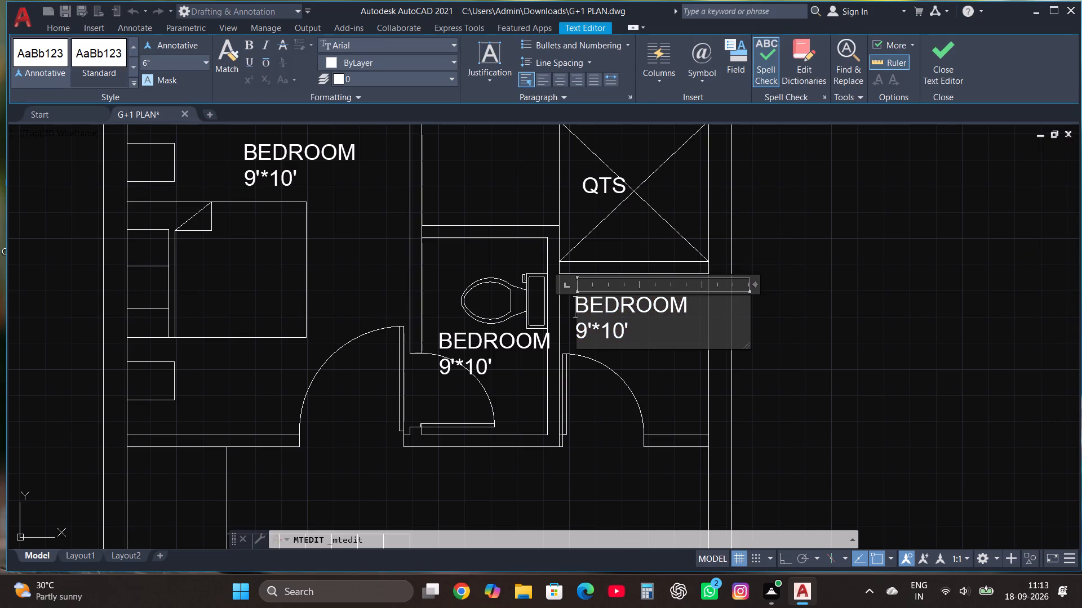
click(699, 302)
key(BackSpace)
key(BackSpace)
key(BackSpace)
key(BackSpace)
key(BackSpace)
key(BackSpace)
key(BackSpace)
key(BackSpace)
key(BackSpace)
key(BackSpace)
key(BackSpace)
key(BackSpace)
key(BackSpace)
key(BackSpace)
key(BackSpace)
key(BackSpace)
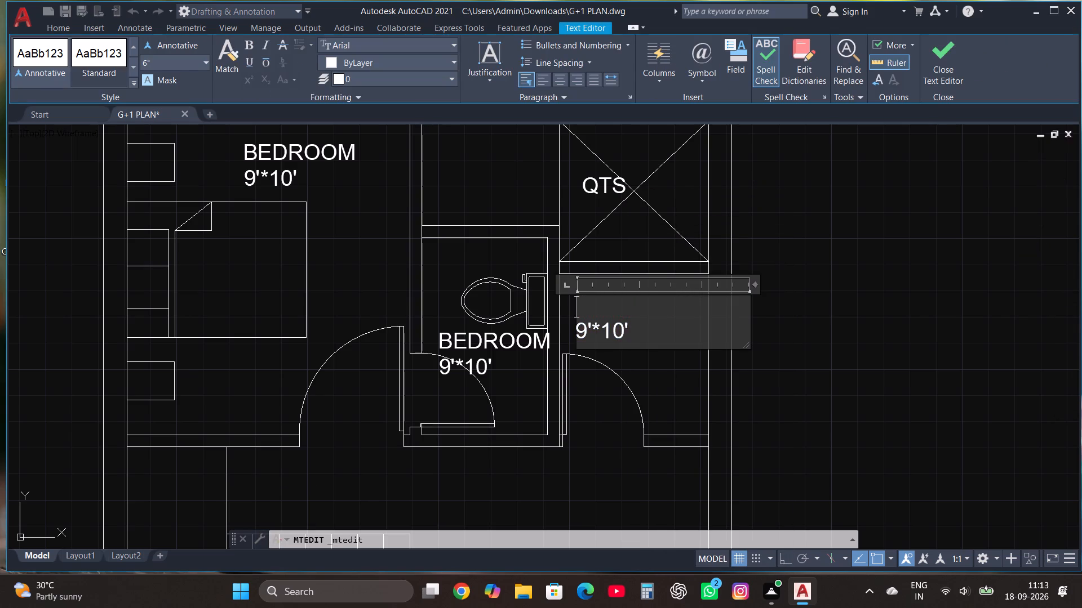
text(WASH)
key(space)
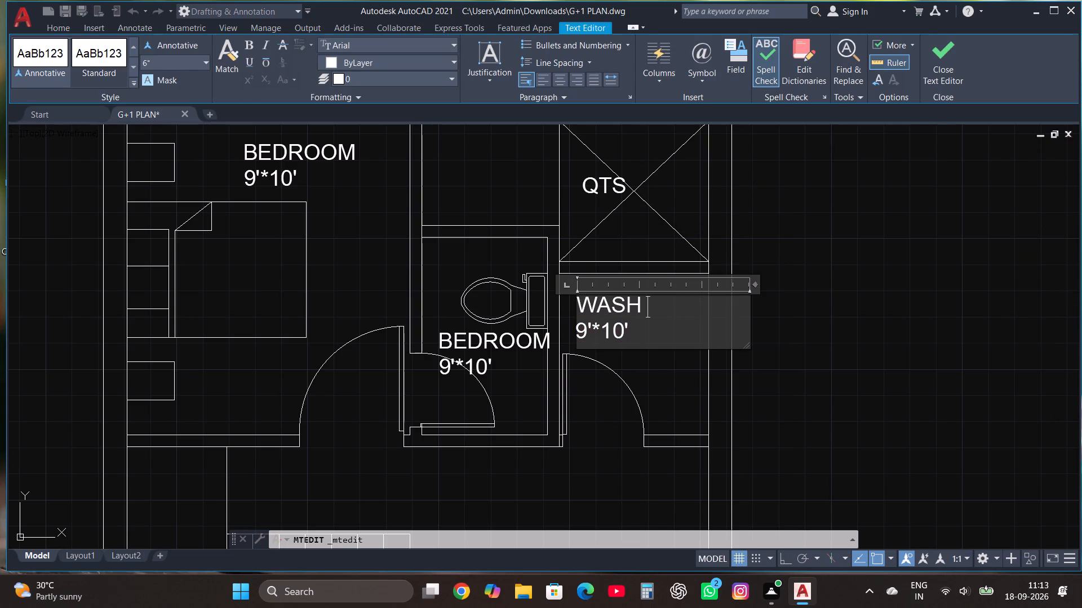
text(AREA)
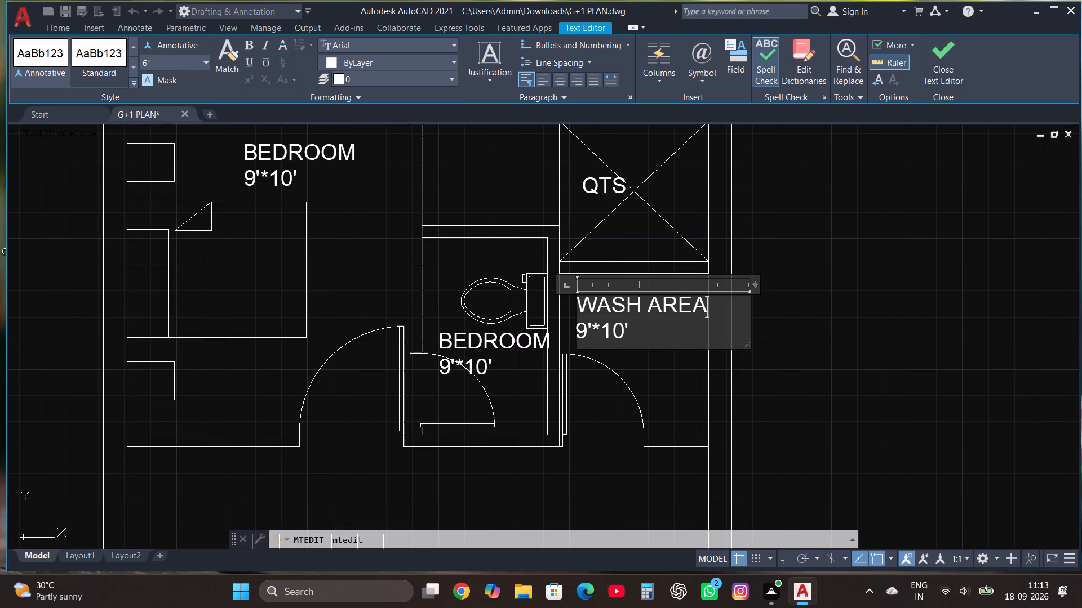
click(661, 315)
click(652, 334)
key(BackSpace)
key(BackSpace)
key(BackSpace)
key(BackSpace)
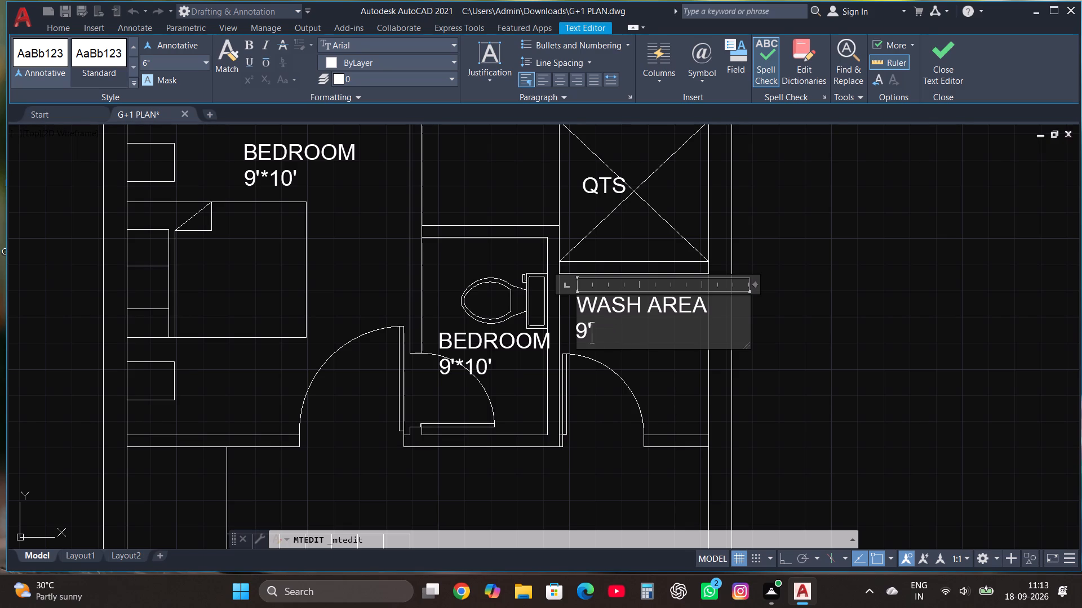
key(BackSpace)
key(BackSpace)
key(4)
text('10")
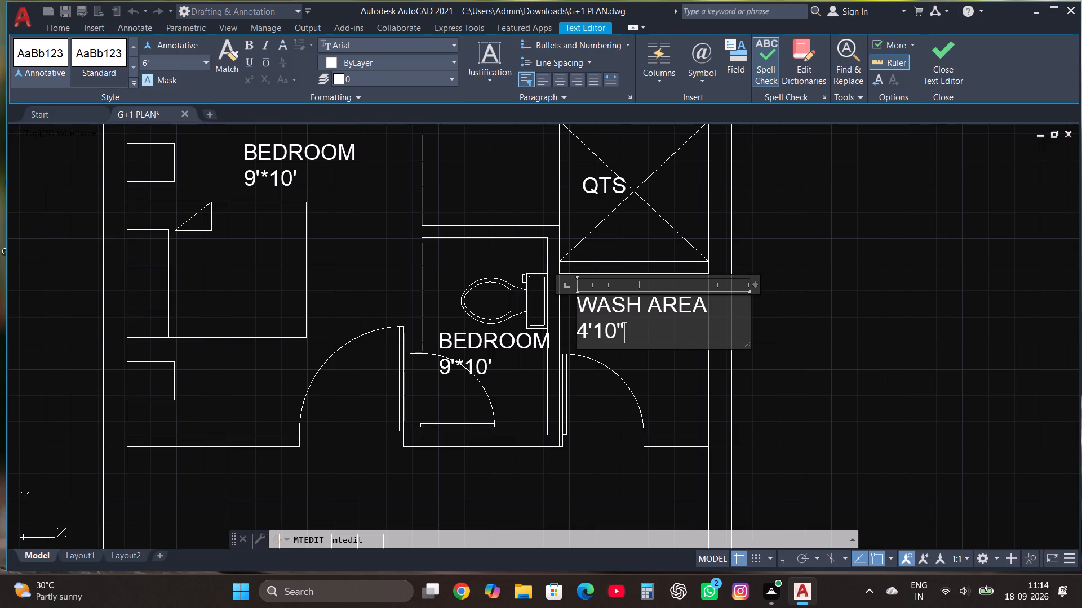
key(asterisk)
text(10')
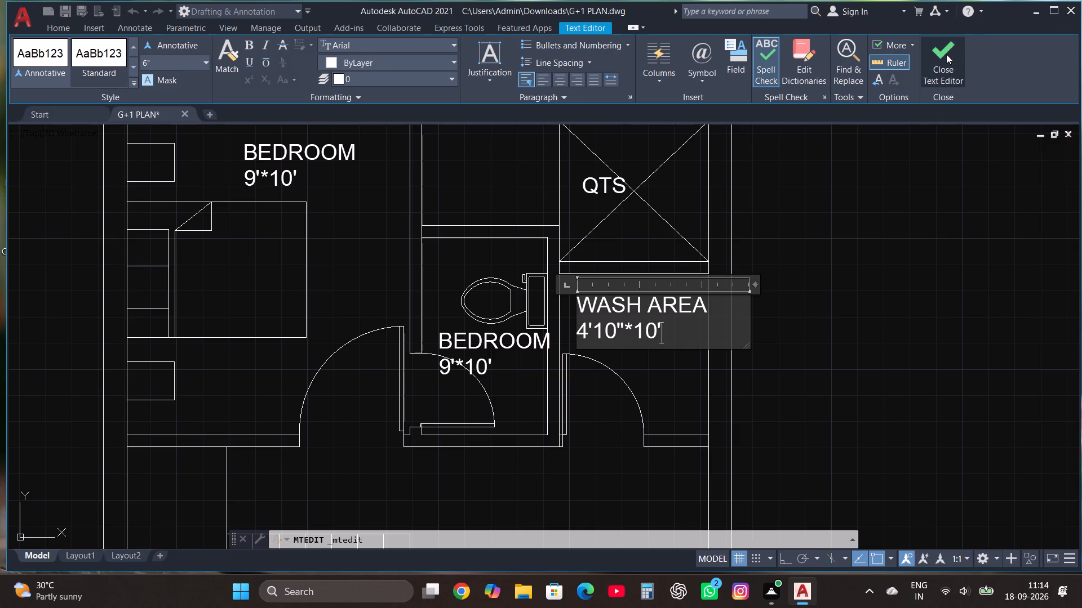
click(946, 54)
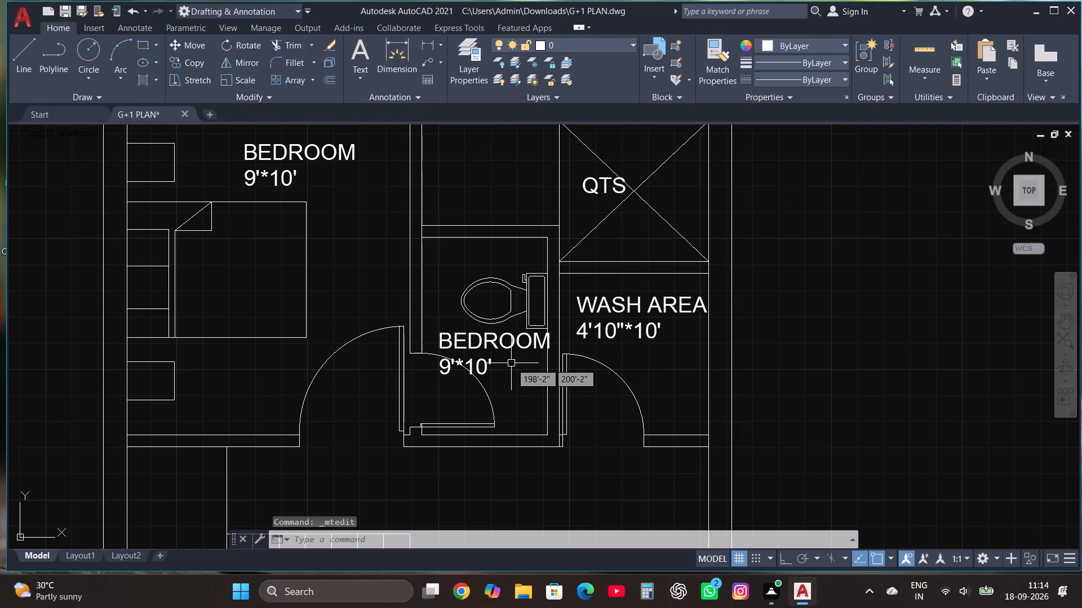
Edit the label copy in the toilet to read TOILET with the dimension line 4'*6'8".
click(516, 345)
right_click(516, 345)
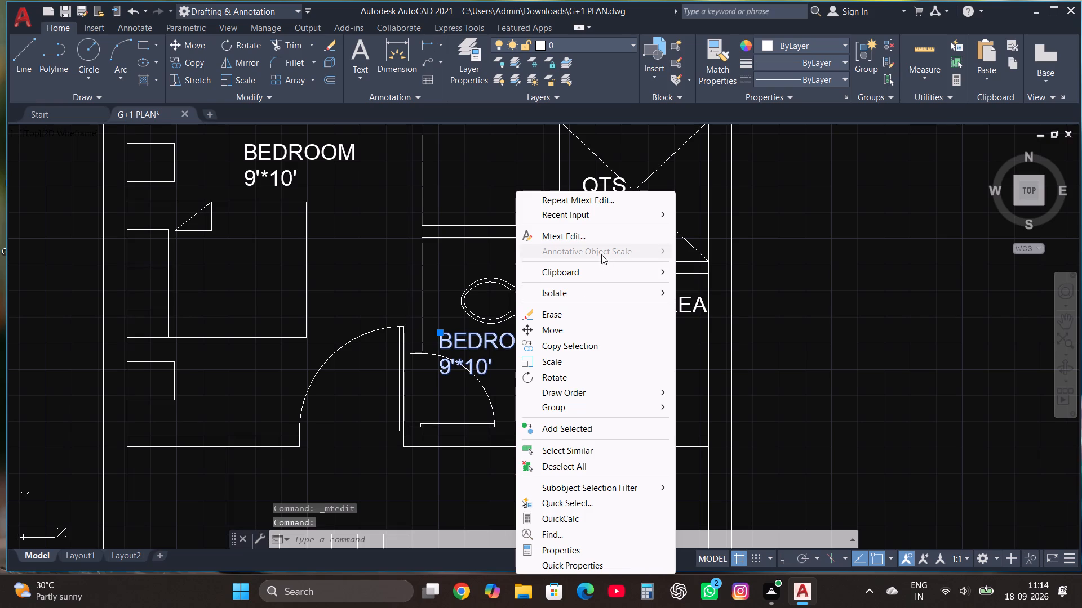
click(543, 236)
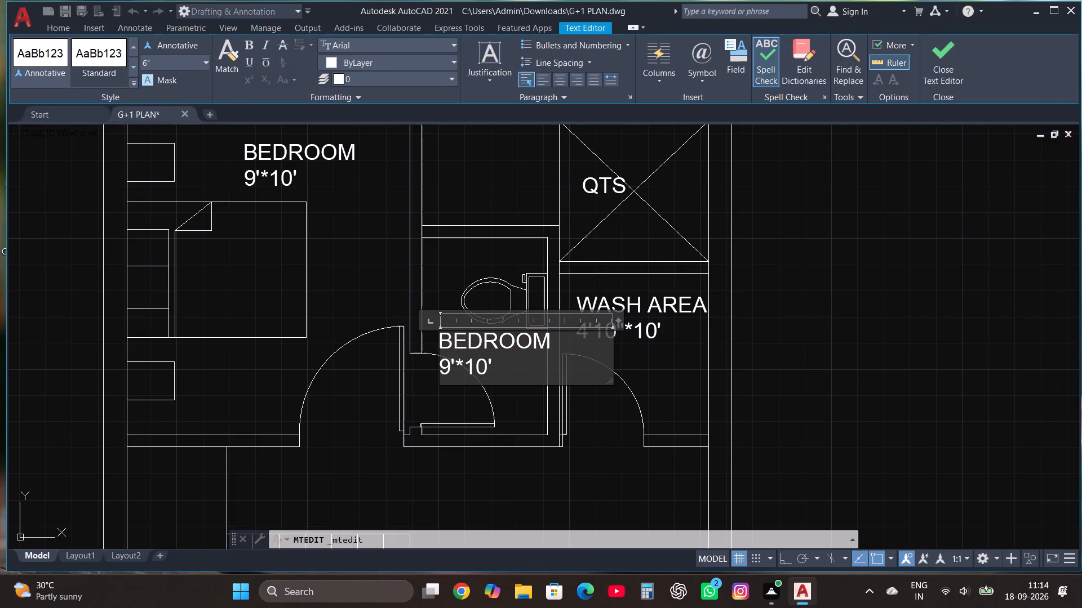
click(546, 339)
key(BackSpace)
key(BackSpace)
key(BackSpace)
key(BackSpace)
key(BackSpace)
key(BackSpace)
key(BackSpace)
key(BackSpace)
key(BackSpace)
key(BackSpace)
key(BackSpace)
key(BackSpace)
key(BackSpace)
key(BackSpace)
key(BackSpace)
key(BackSpace)
key(BackSpace)
text(TOILET)
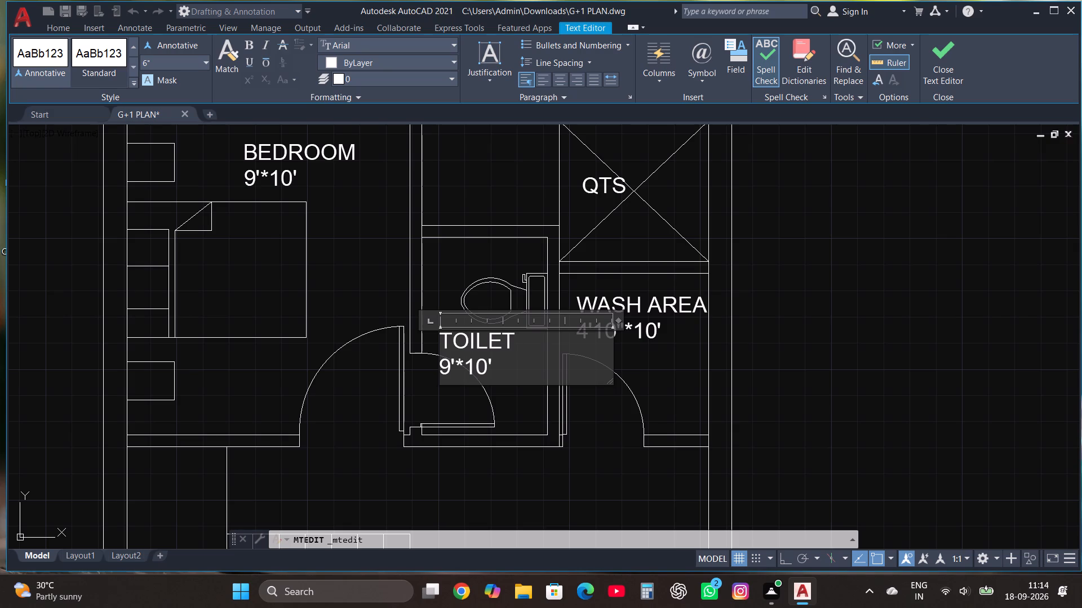
click(527, 378)
key(BackSpace)
key(BackSpace)
key(BackSpace)
key(BackSpace)
key(BackSpace)
key(BackSpace)
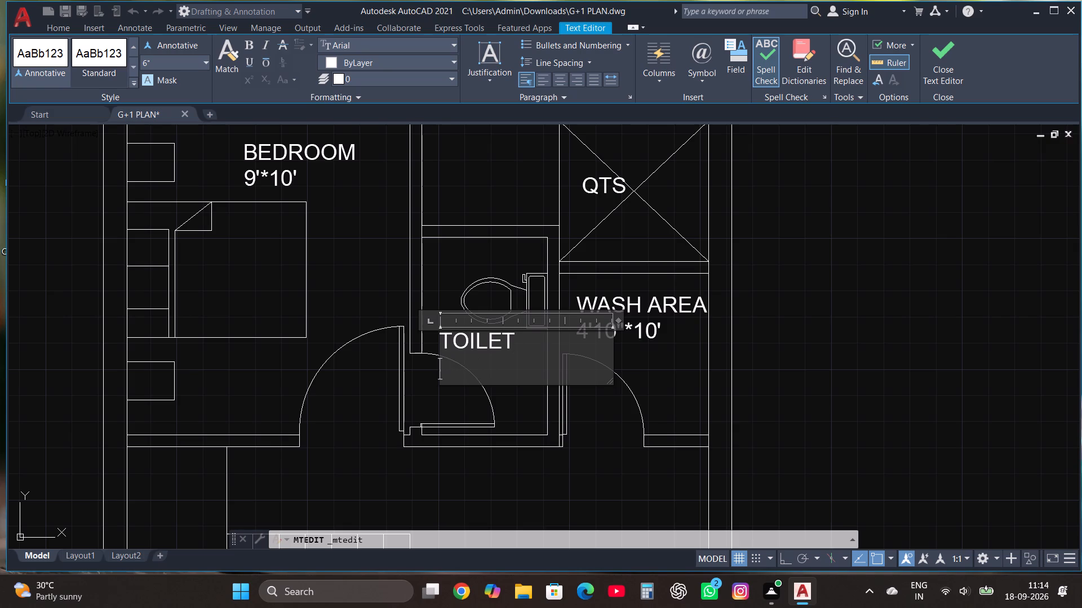
text(4')
key(asterisk)
text(6'8")
key(Return)
click(934, 45)
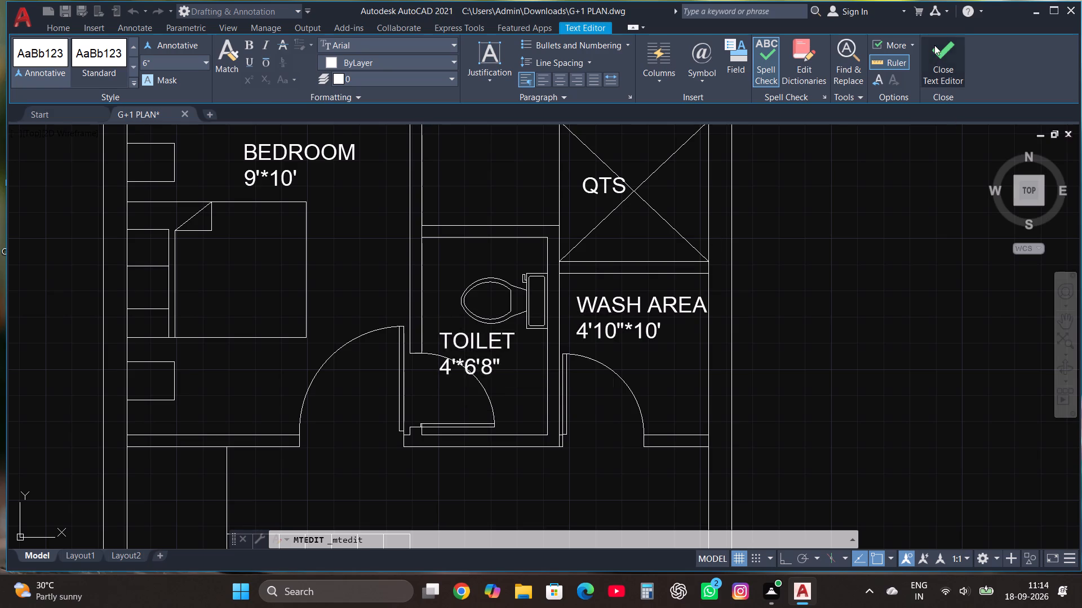
Edit the label copy in the living area above the sofa to read HALL with the dimension line 9'2"*18'10".
scroll(635, 281, down, 4)
scroll(633, 316, up, 2)
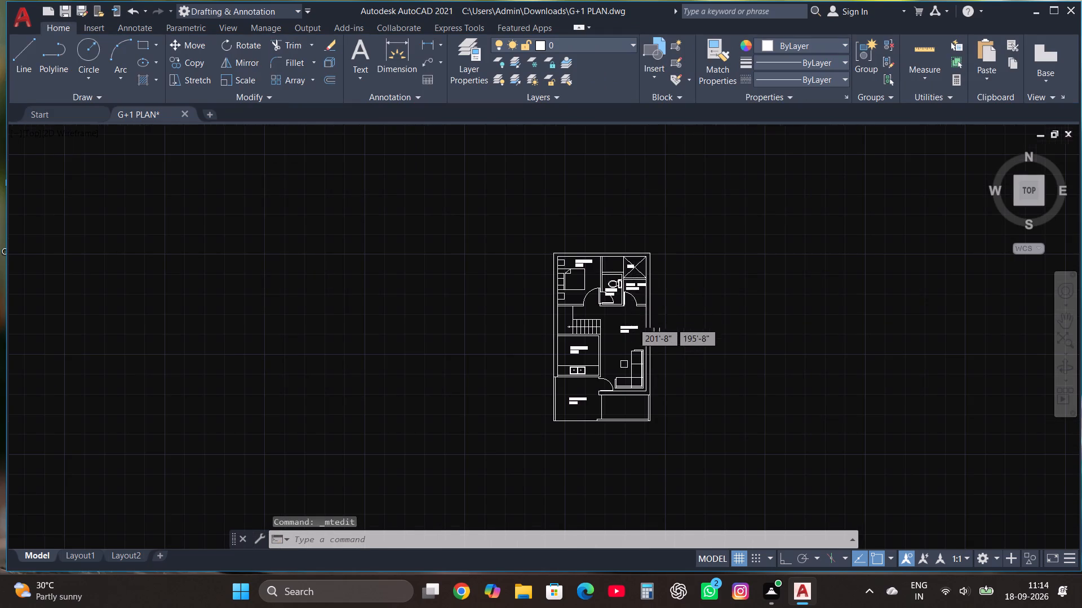
scroll(633, 324, up, 1)
click(624, 352)
right_click(624, 352)
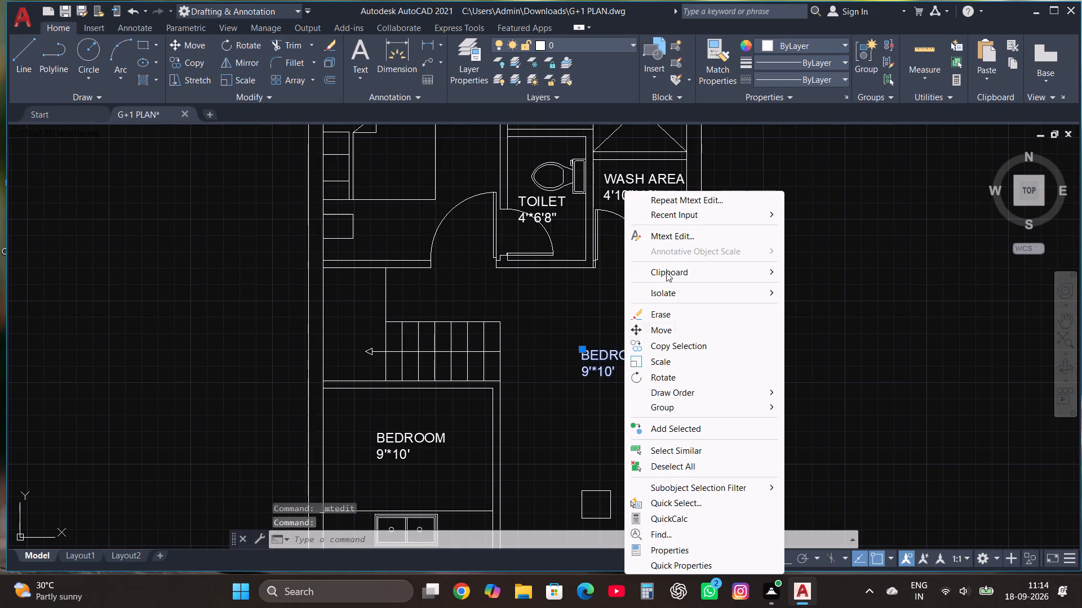
click(679, 237)
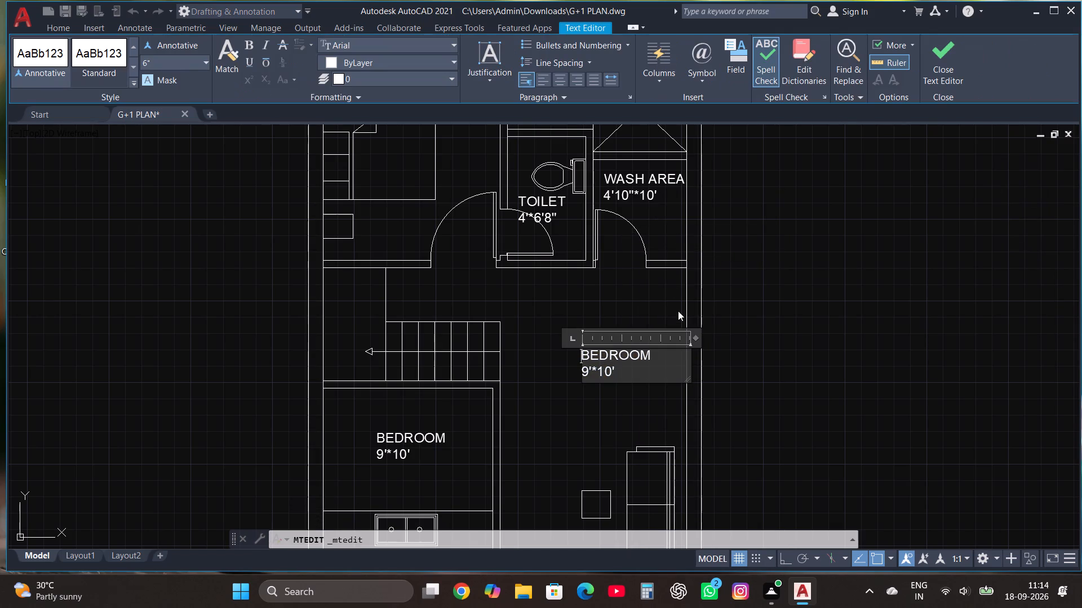
click(659, 348)
click(655, 366)
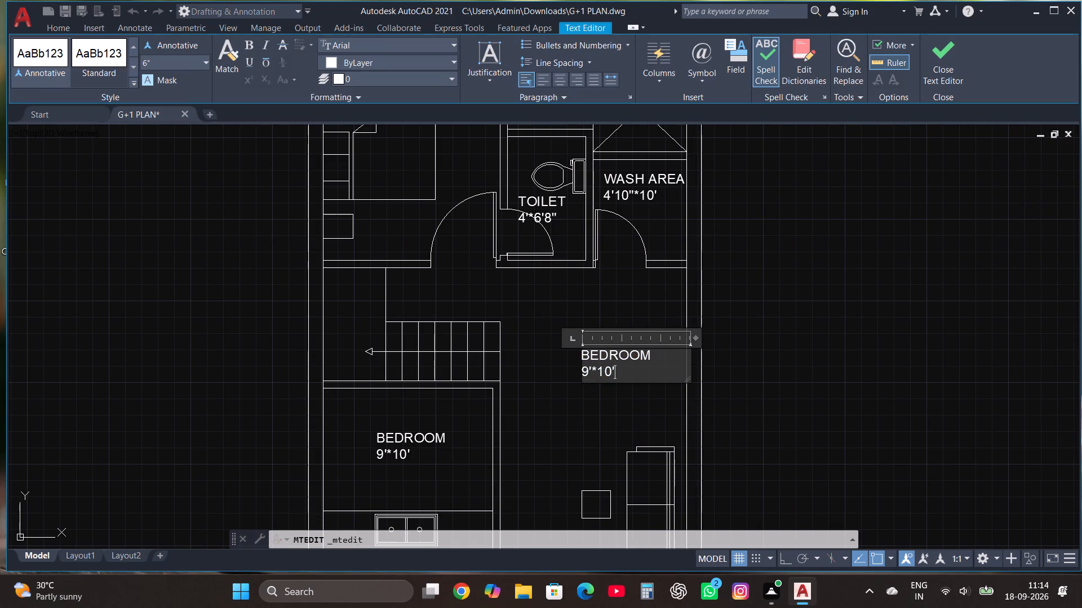
click(654, 357)
key(BackSpace)
key(BackSpace)
key(BackSpace)
key(BackSpace)
key(BackSpace)
key(BackSpace)
key(BackSpace)
key(BackSpace)
key(BackSpace)
key(BackSpace)
key(BackSpace)
key(BackSpace)
key(BackSpace)
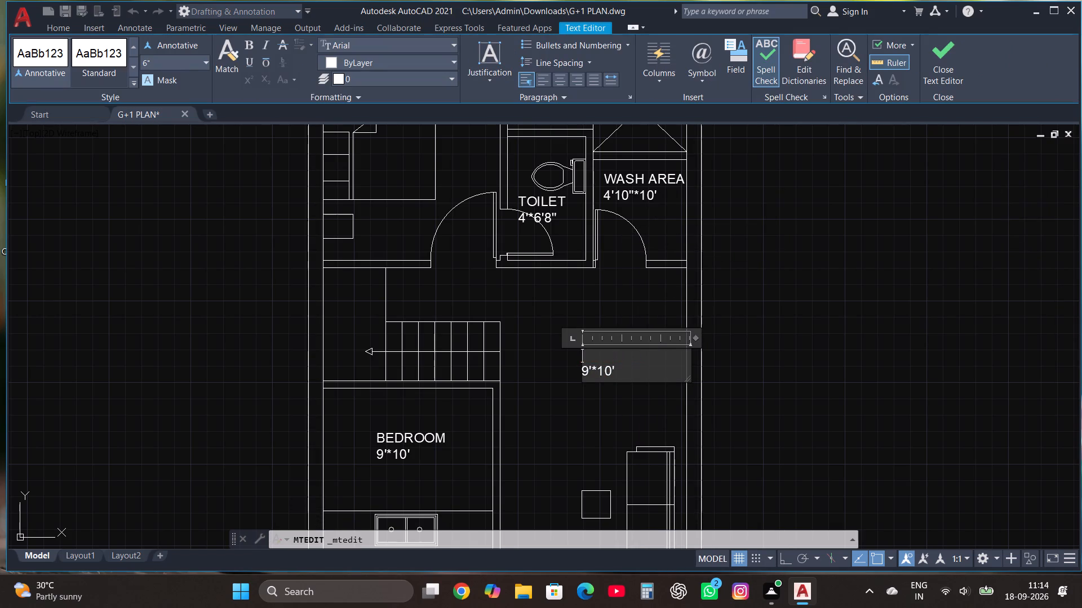
text(HALL)
click(620, 375)
key(BackSpace)
key(BackSpace)
key(BackSpace)
key(BackSpace)
text(2")
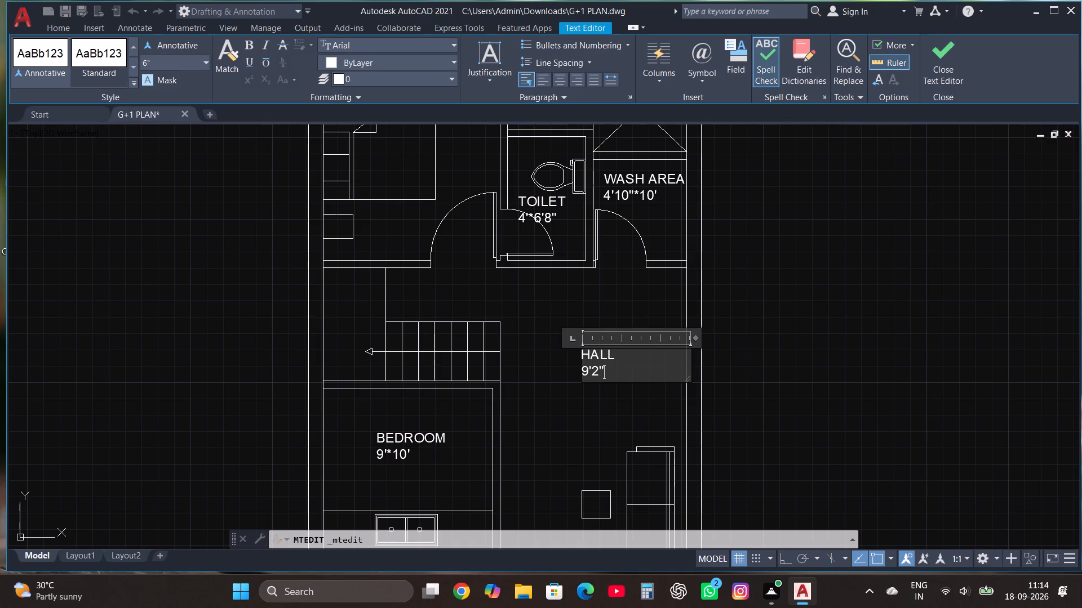
text(*18'10")
click(940, 68)
Edit the label copy in the room below the staircase to read KITCHEN with the dimension line 9'*9'.
scroll(917, 120, down, 1)
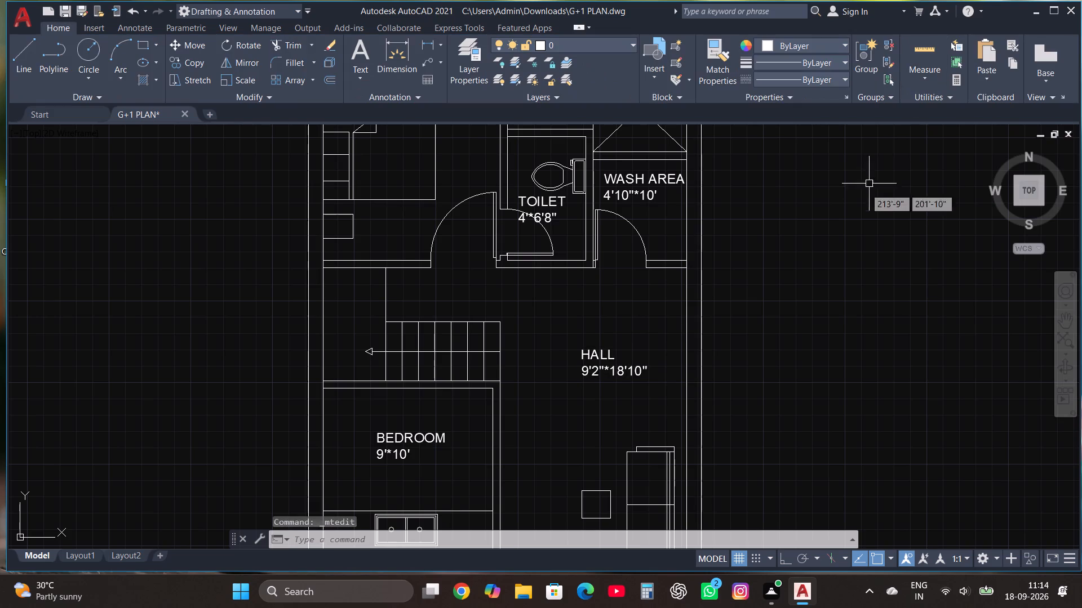
scroll(565, 314, down, 1)
scroll(474, 386, up, 1)
click(439, 404)
right_click(439, 404)
right_click(439, 404)
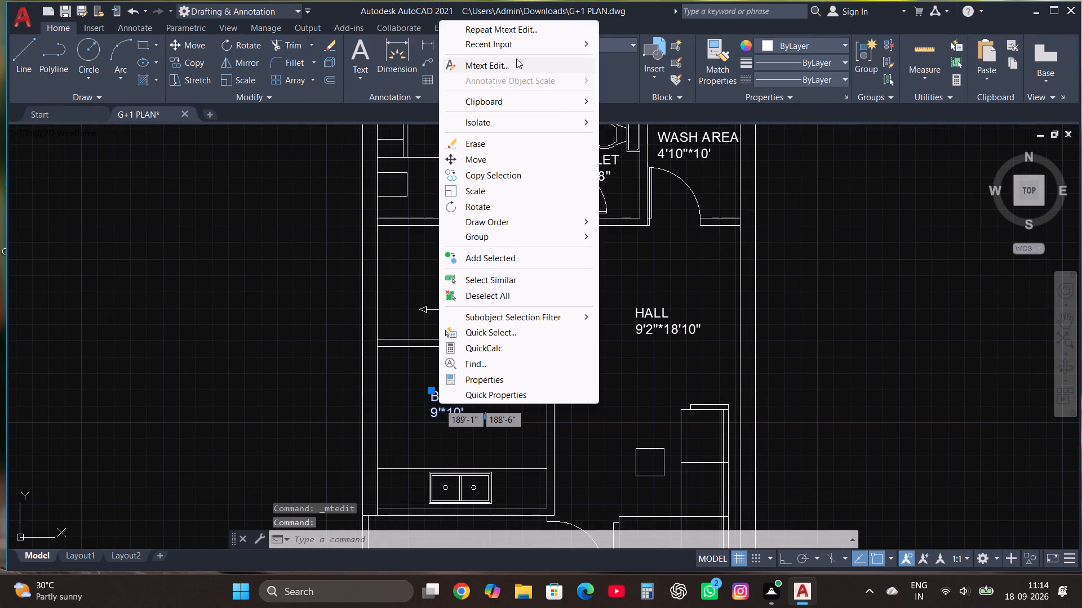
click(516, 59)
click(503, 399)
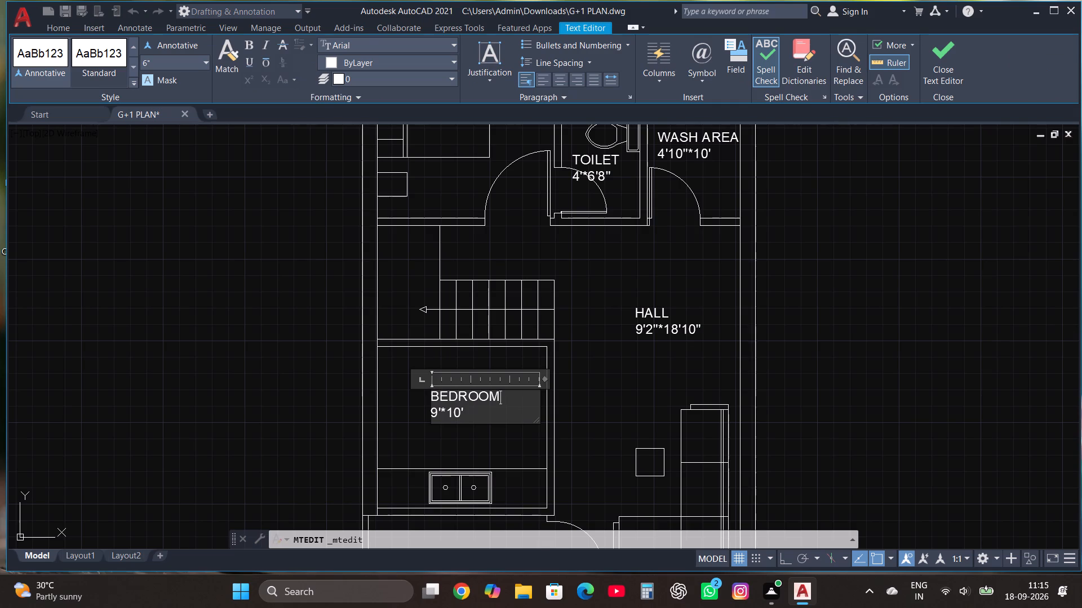
key(BackSpace)
key(BackSpace)
key(BackSpace)
key(BackSpace)
key(BackSpace)
key(BackSpace)
key(BackSpace)
key(BackSpace)
key(BackSpace)
key(BackSpace)
key(BackSpace)
key(BackSpace)
key(BackSpace)
key(BackSpace)
key(BackSpace)
key(BackSpace)
key(BackSpace)
key(BackSpace)
key(BackSpace)
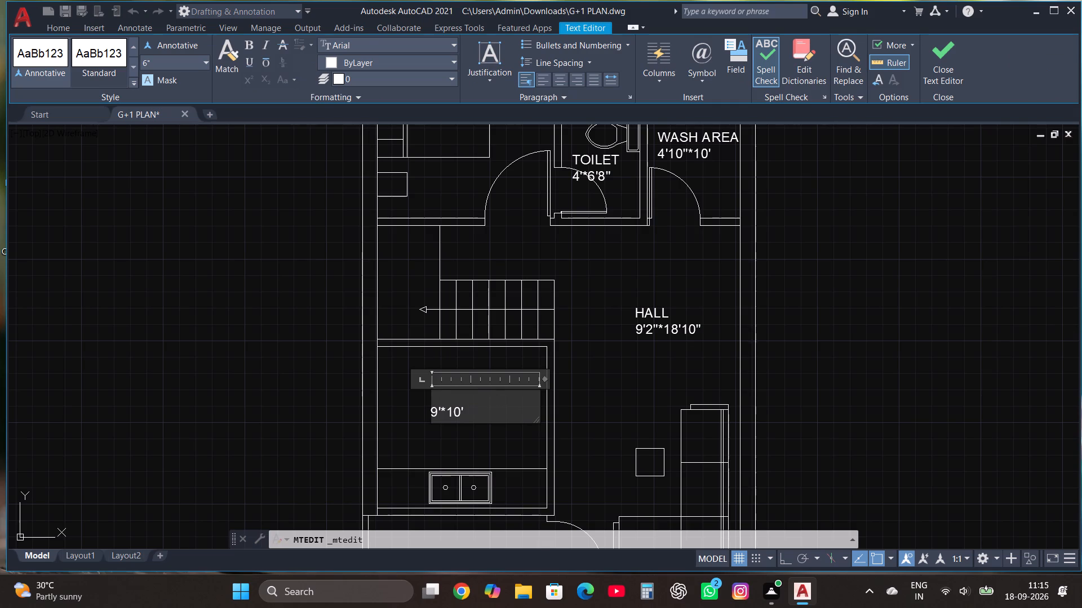
text(KITCHEN)
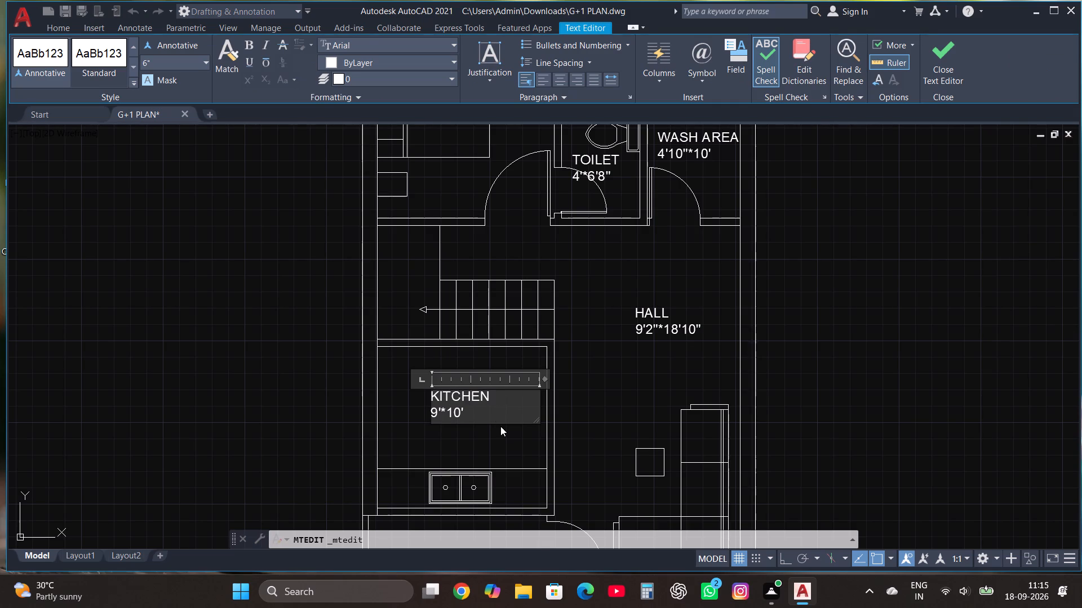
click(490, 415)
key(BackSpace)
key(BackSpace)
key(BackSpace)
text(9')
click(942, 46)
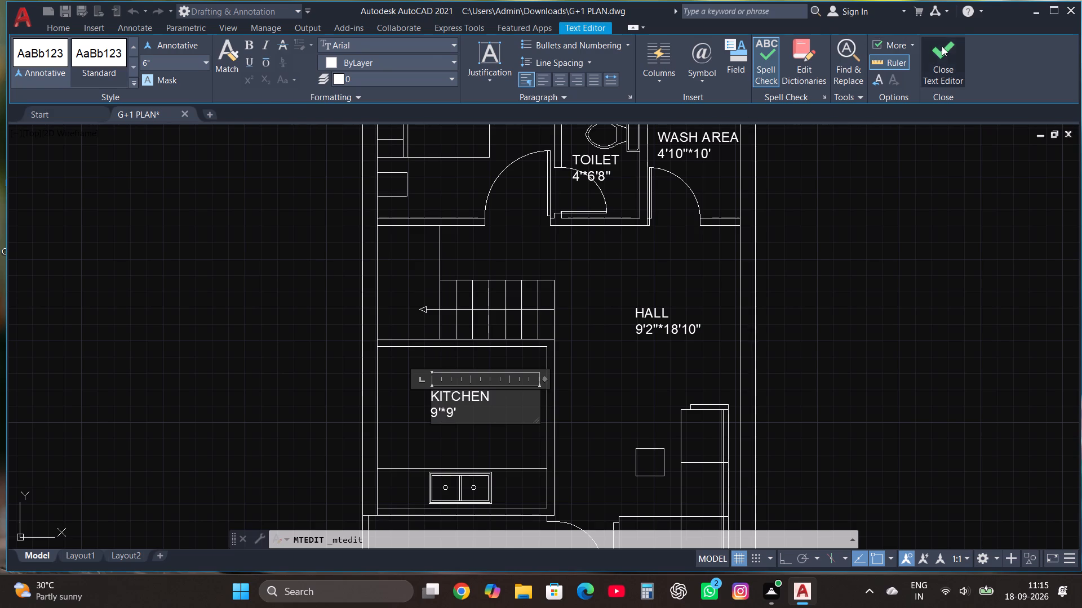
Edit the label copy in the space below the kitchen to read PORCH with the dimension line 9'4"*8'4".
scroll(498, 337, down, 2)
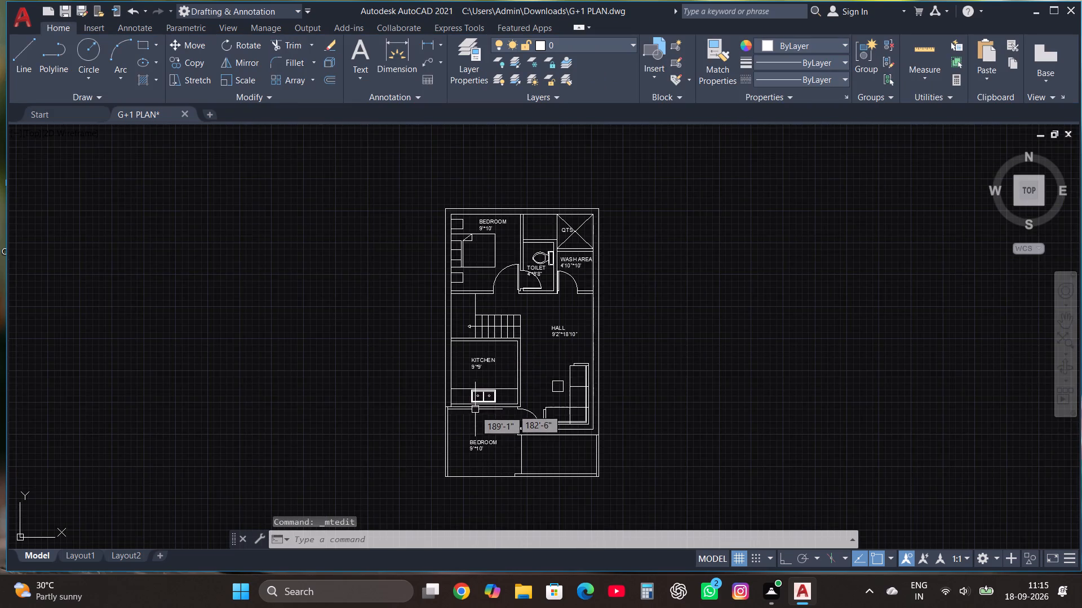
scroll(476, 414, up, 1)
click(470, 475)
right_click(470, 475)
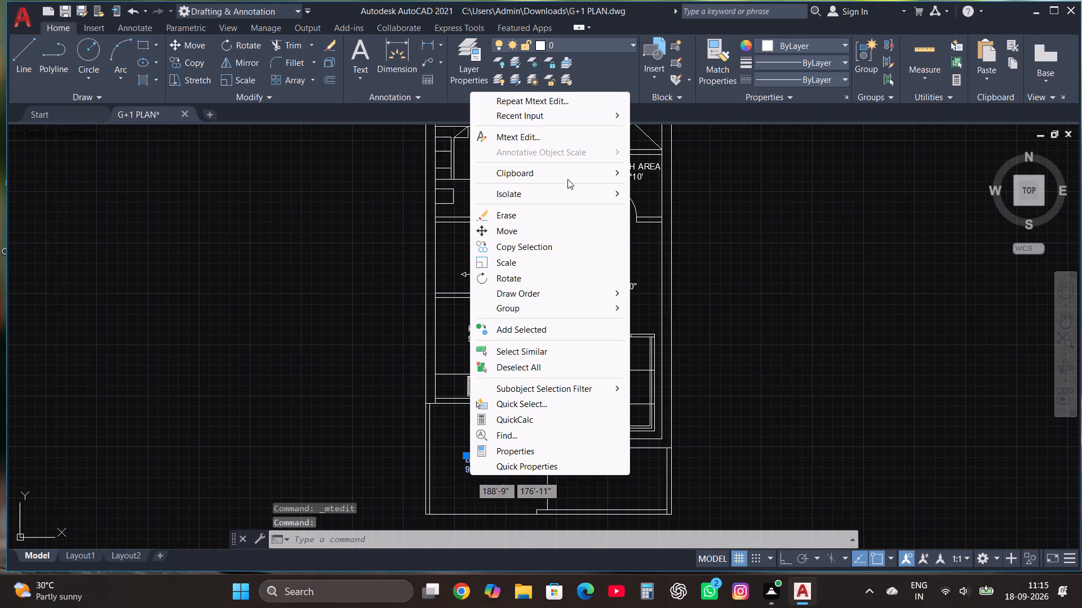
click(543, 142)
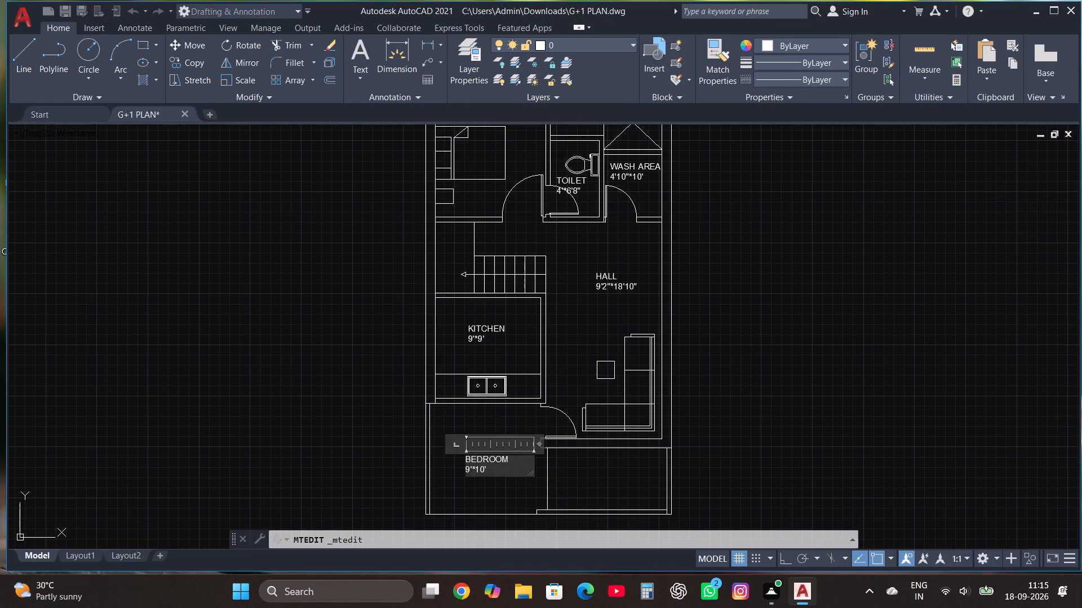
click(518, 461)
key(BackSpace)
key(BackSpace)
key(BackSpace)
key(BackSpace)
key(BackSpace)
key(BackSpace)
key(BackSpace)
key(BackSpace)
key(BackSpace)
key(BackSpace)
key(BackSpace)
key(BackSpace)
key(BackSpace)
key(BackSpace)
key(BackSpace)
text(PORCH)
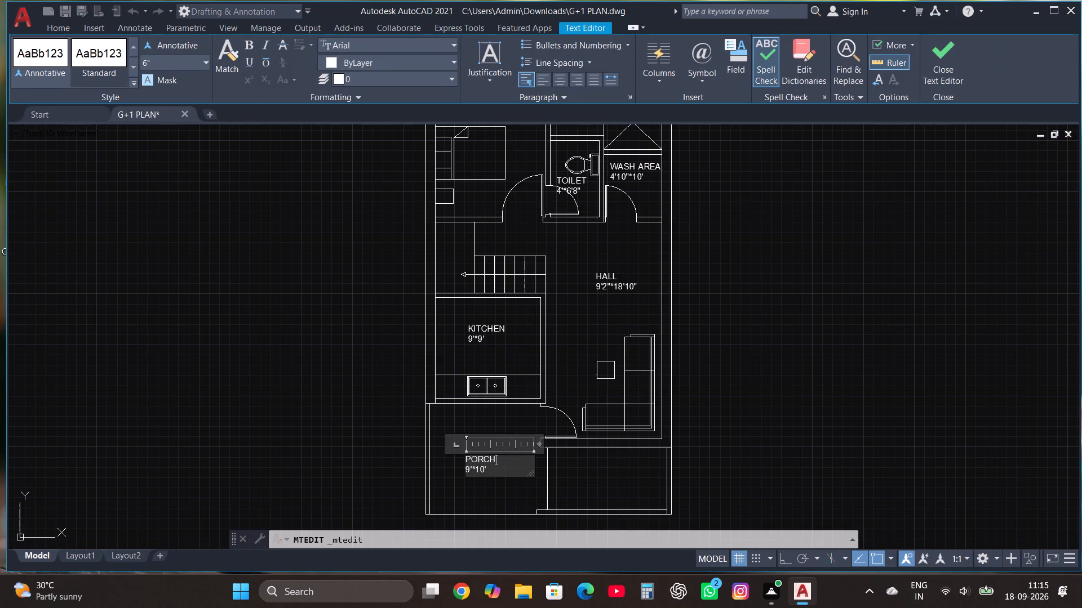
click(509, 473)
key(BackSpace)
key(BackSpace)
key(BackSpace)
key(BackSpace)
text(4"*)
text(8')
text(4")
click(946, 54)
Draw a circle of about 7" radius in the lower-left corner of the empty rectangle beside the porch.
scroll(527, 279, down, 1)
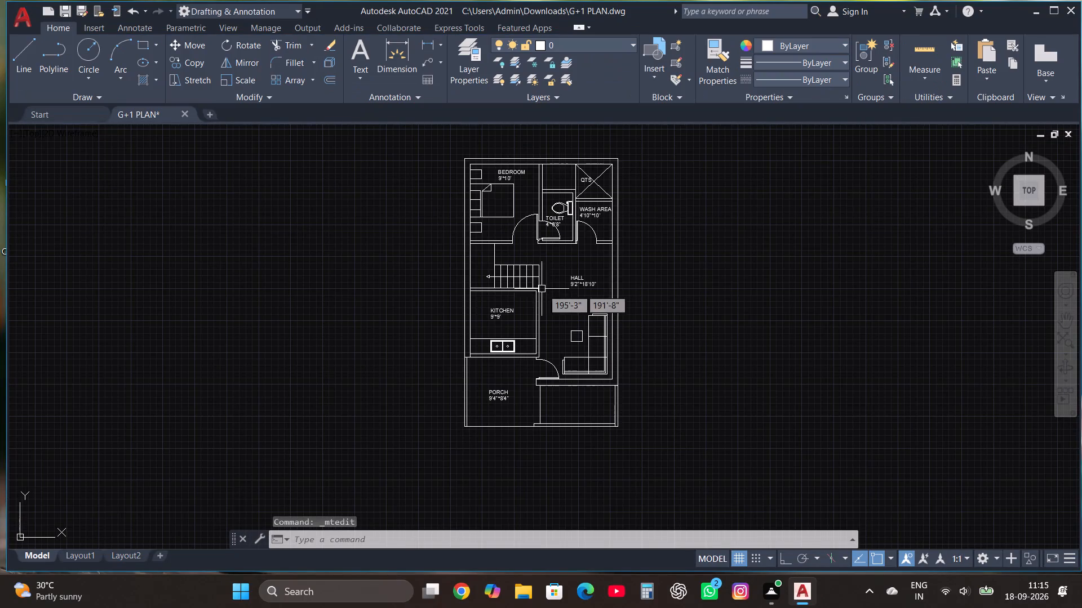
scroll(483, 280, down, 1)
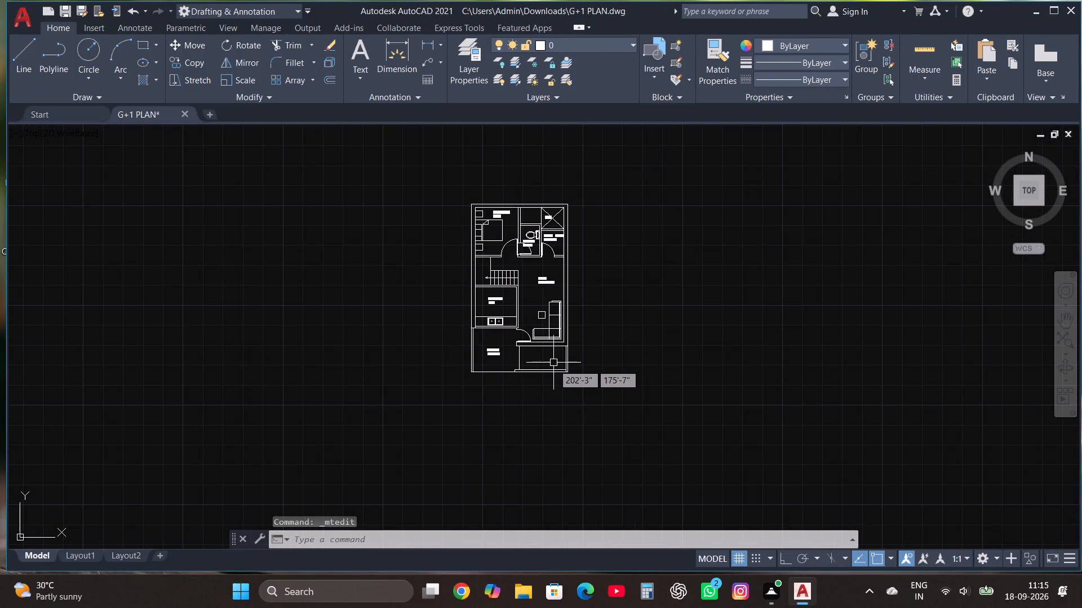
scroll(553, 365, up, 2)
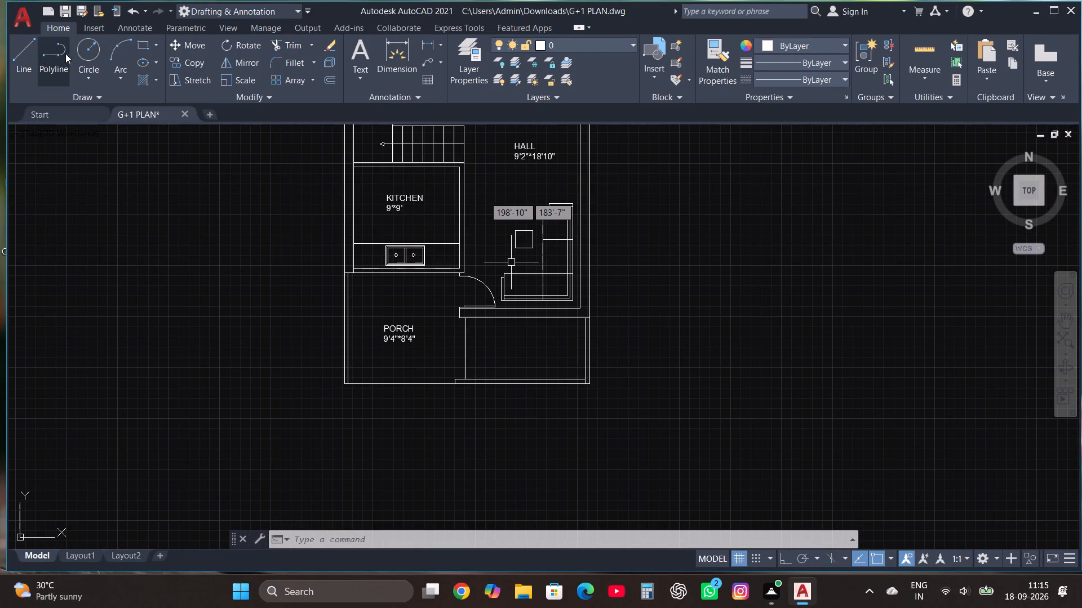
click(81, 46)
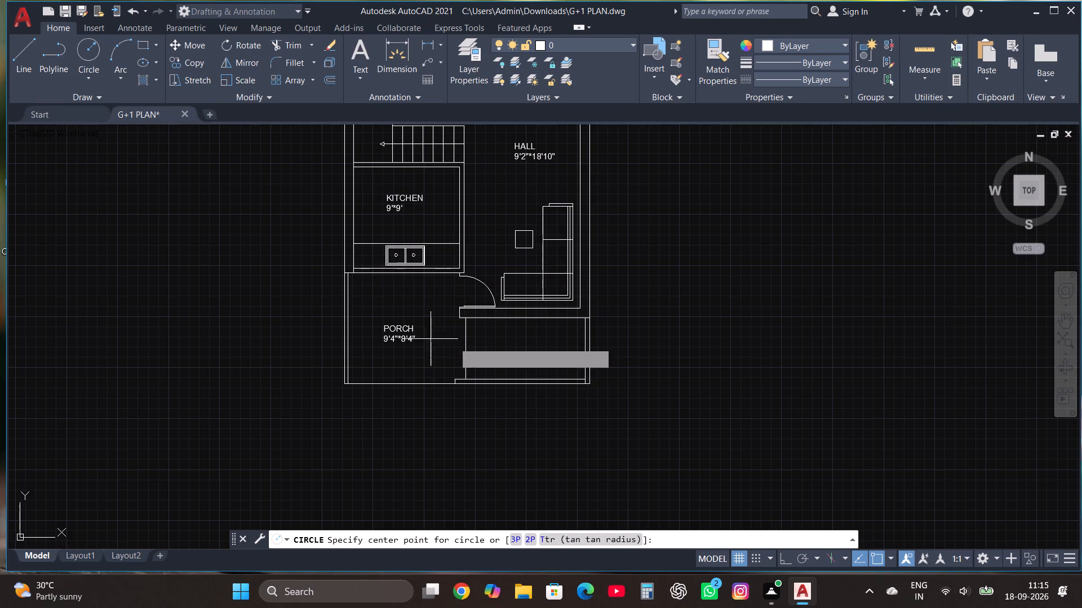
scroll(520, 355, up, 2)
click(428, 395)
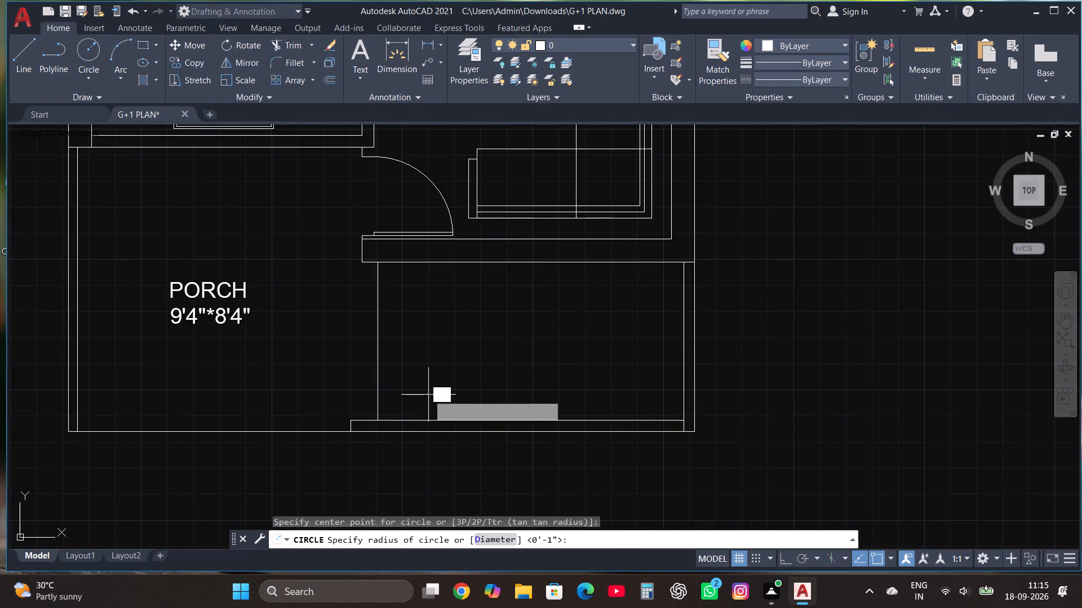
click(436, 378)
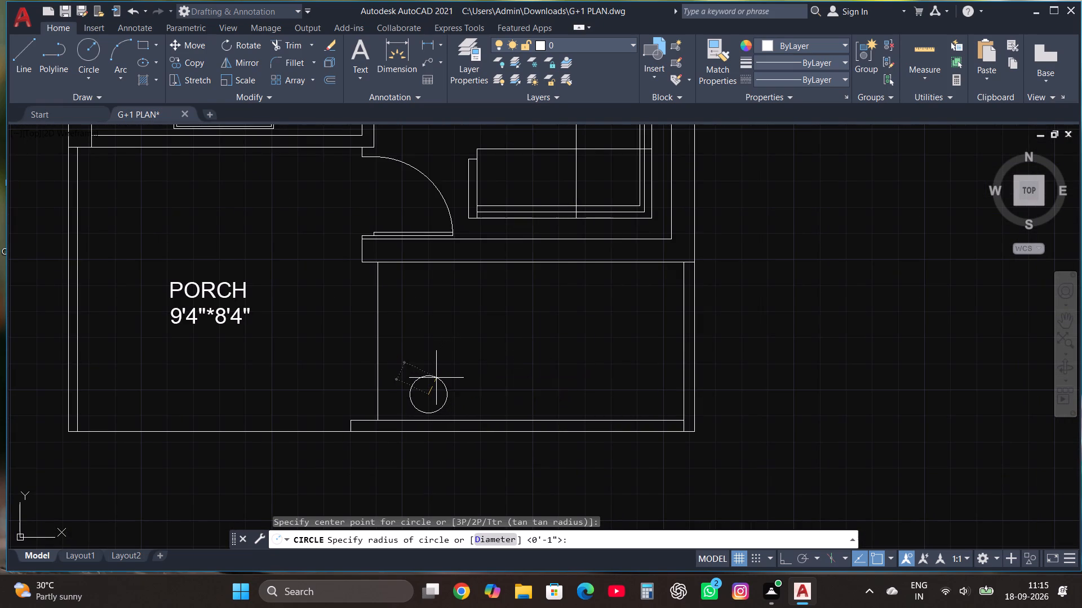
Copy the circle three times in a horizontal row along the rectangle's bottom wall, spaced about 2'5" apart.
click(436, 379)
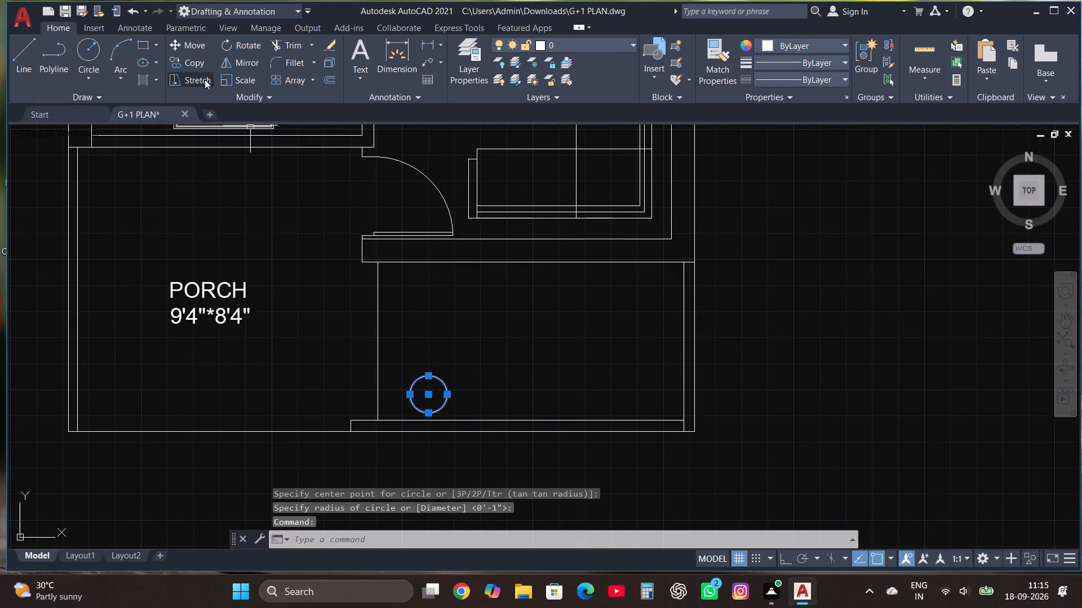
click(197, 66)
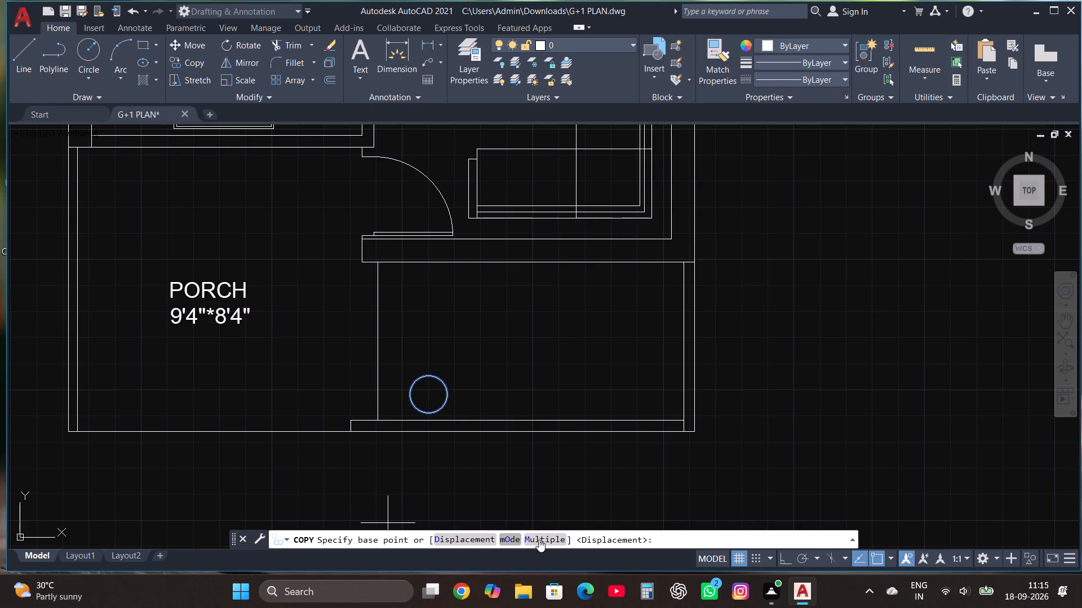
click(539, 539)
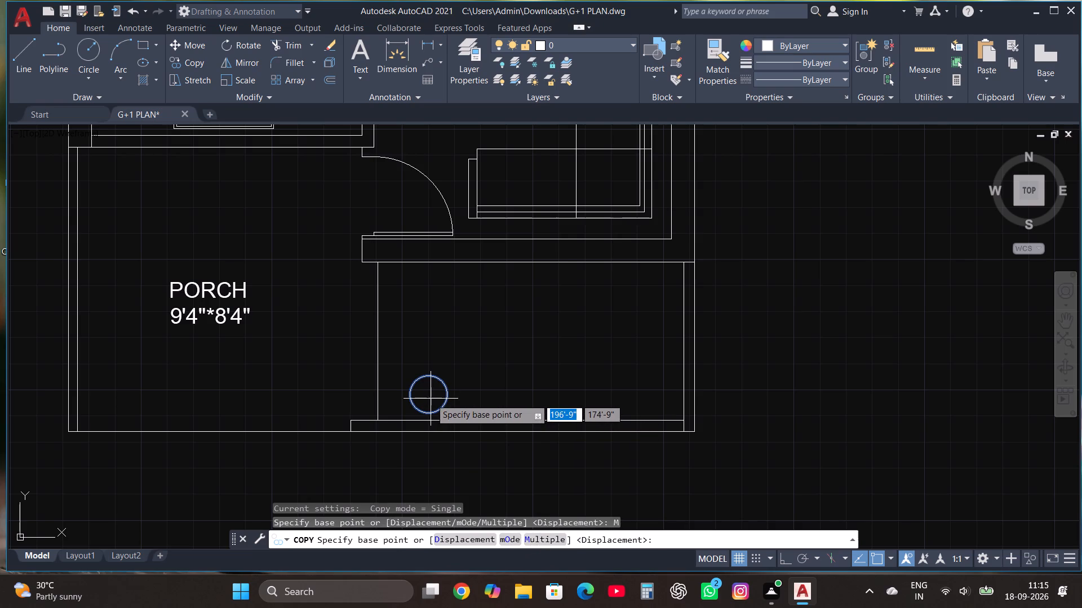
click(431, 399)
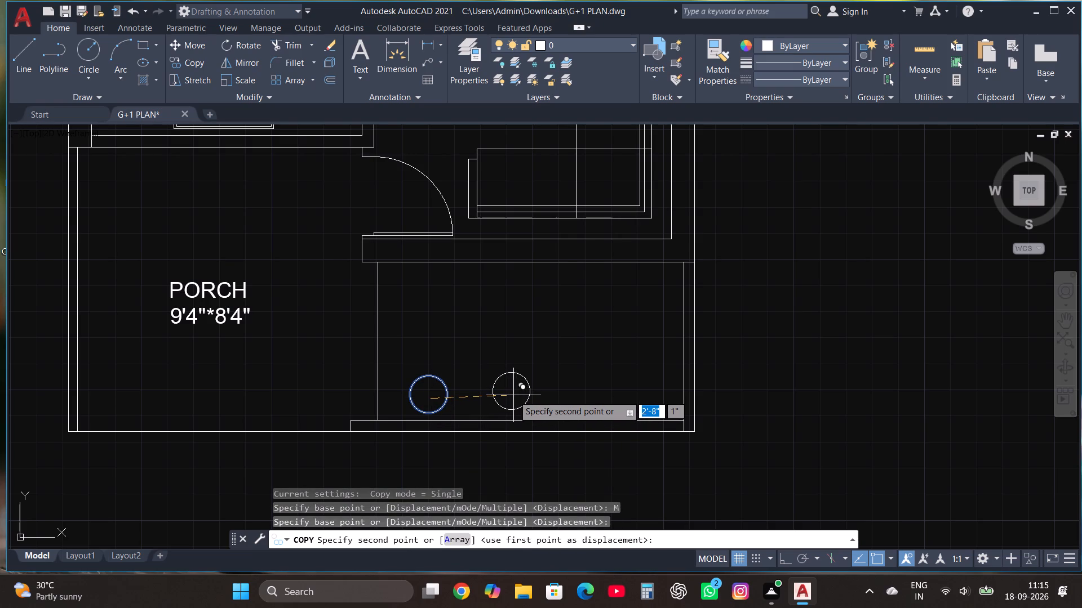
click(505, 397)
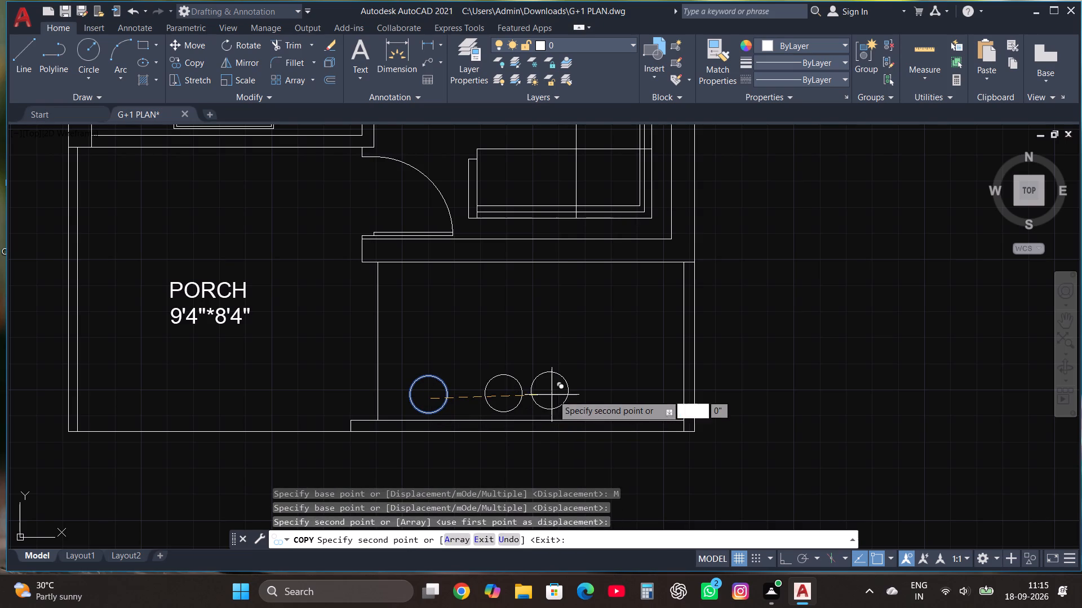
click(582, 397)
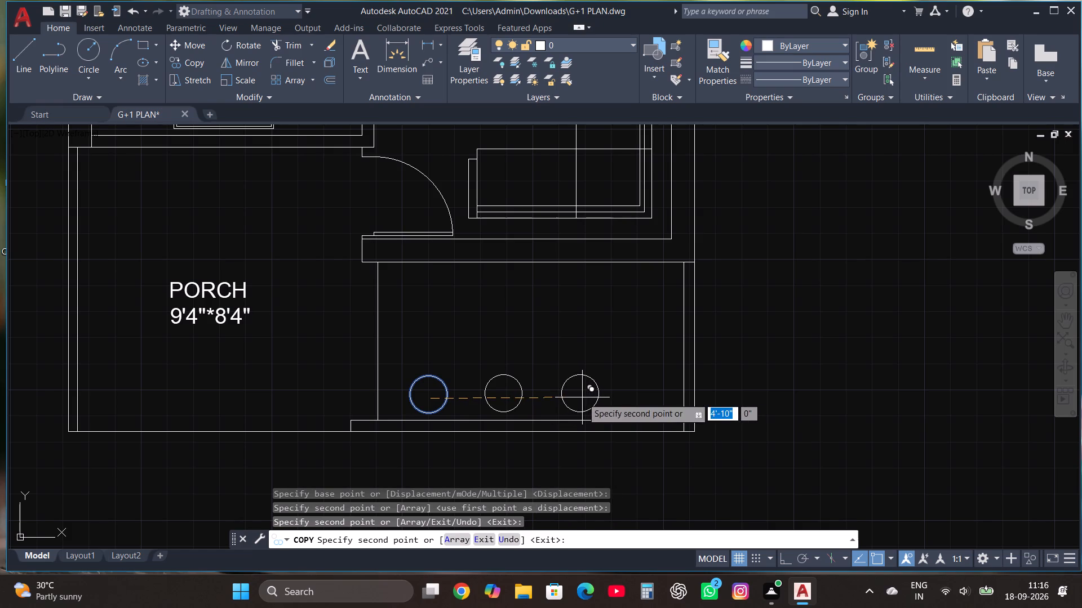
click(658, 397)
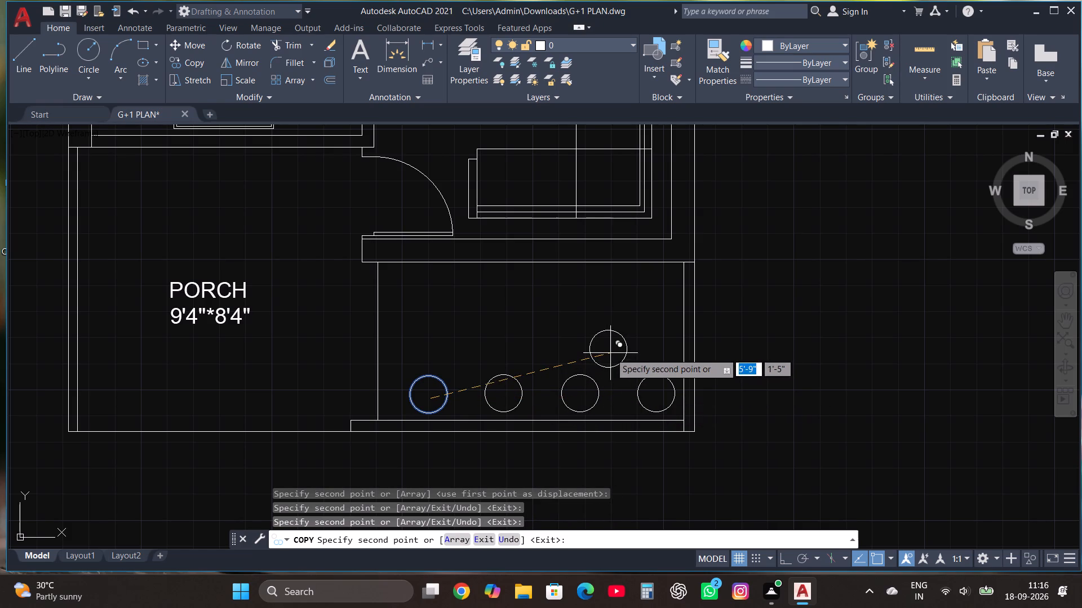
key(Escape)
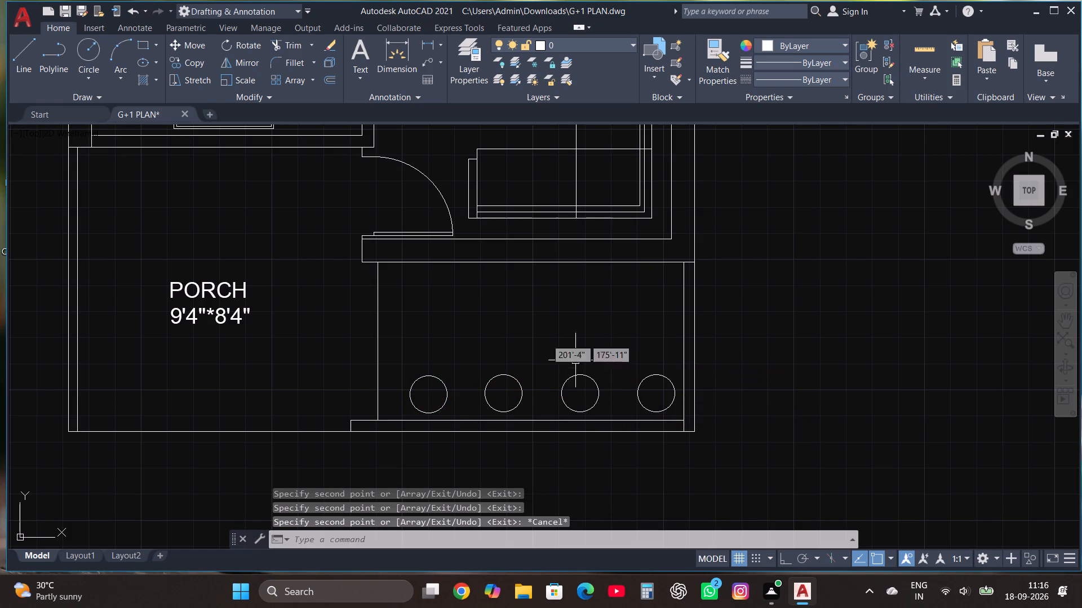
Draw a smaller circle of about 5" radius above the first circle of the row.
click(83, 52)
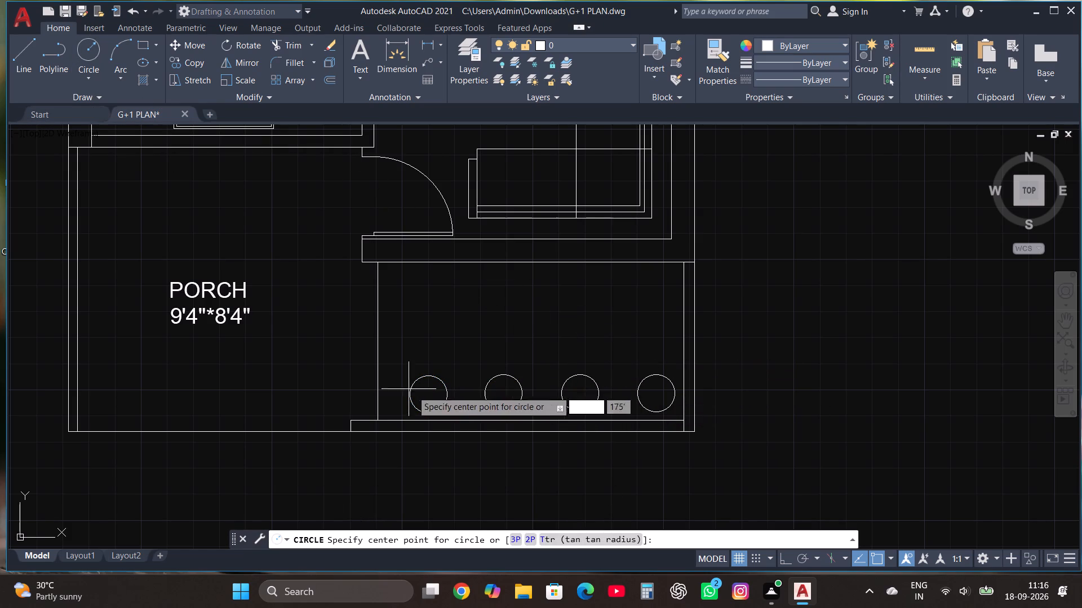
click(416, 319)
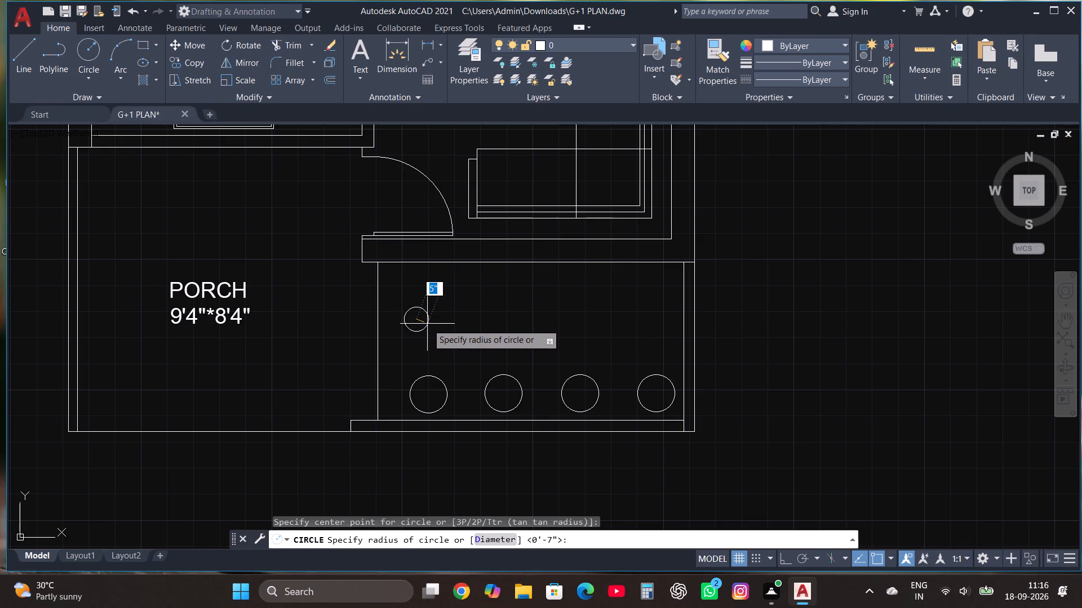
click(427, 324)
click(492, 322)
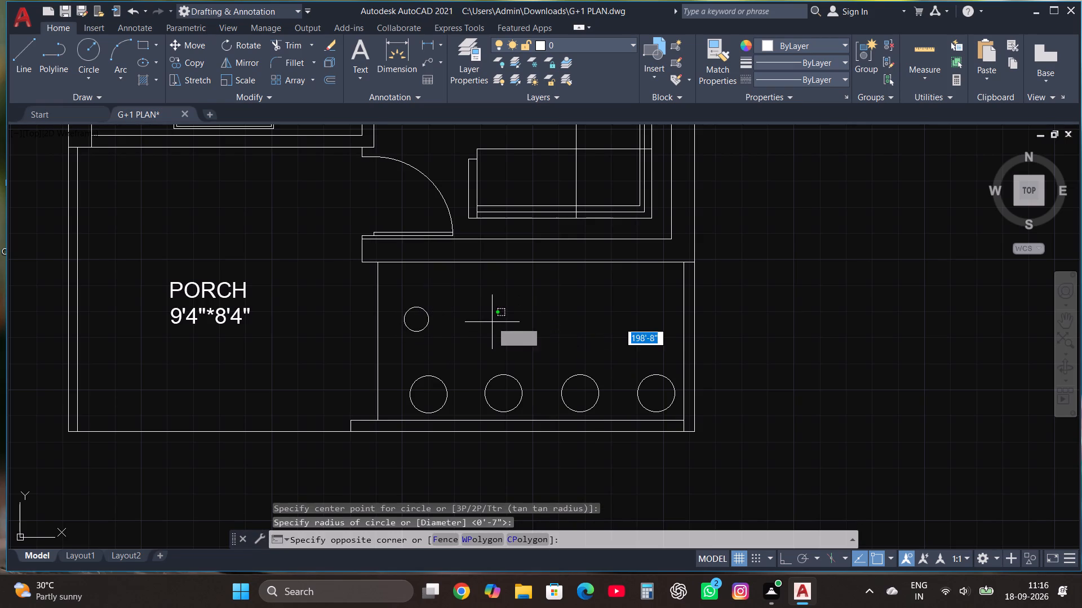
click(503, 337)
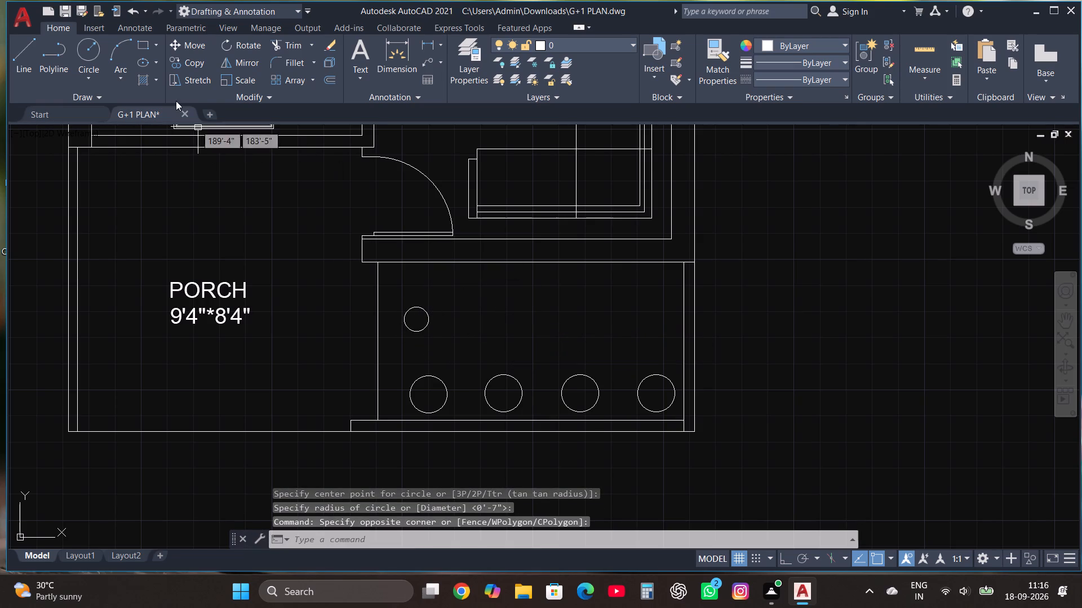
Draw a third, still smaller circle beside the 5" radius circle, above the second large circle of the row.
click(96, 52)
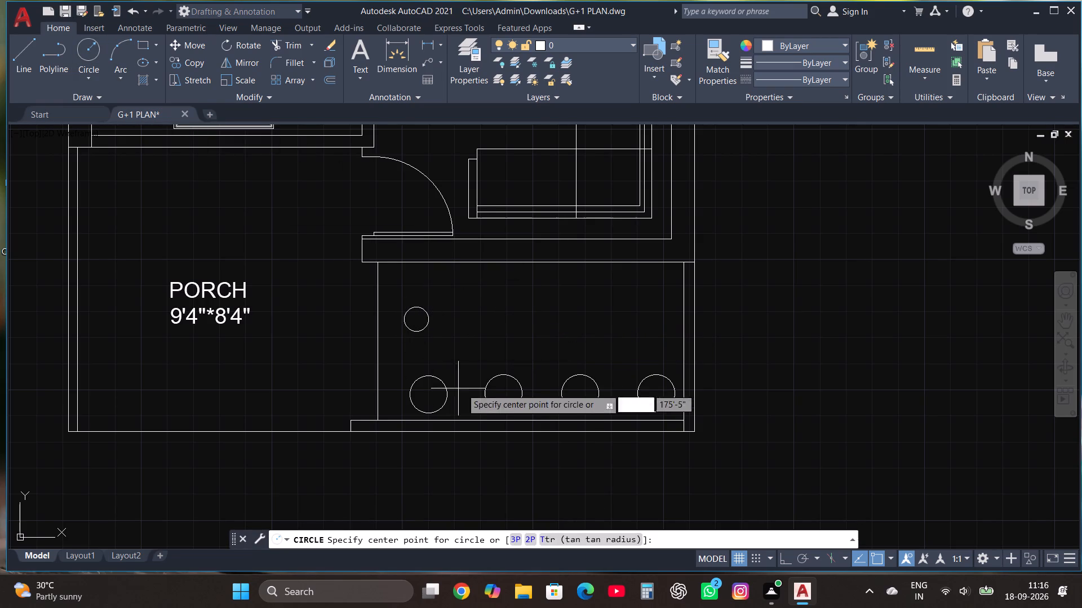
click(489, 311)
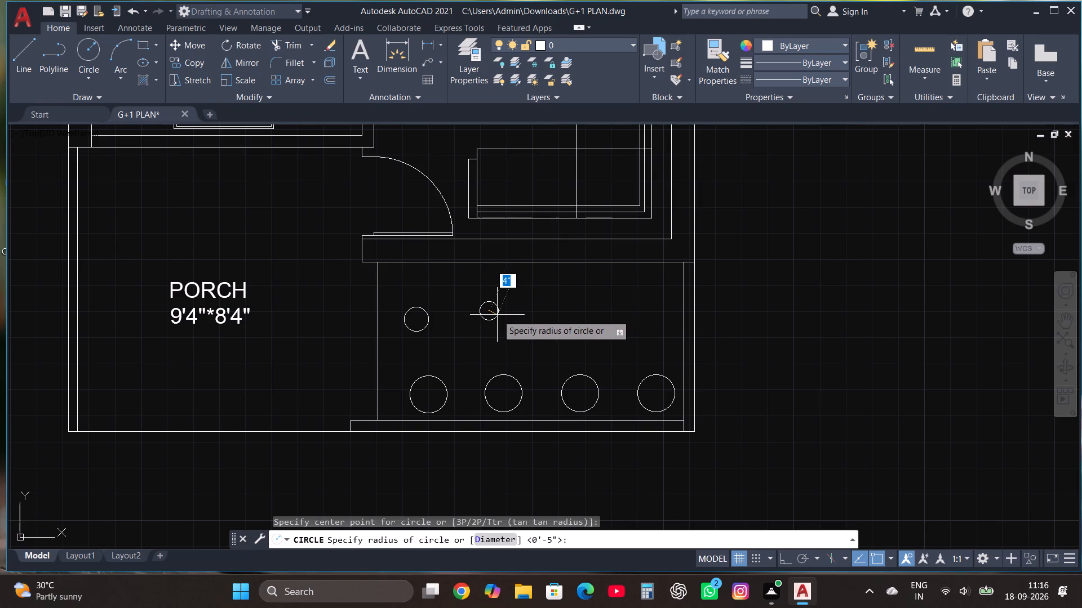
click(494, 314)
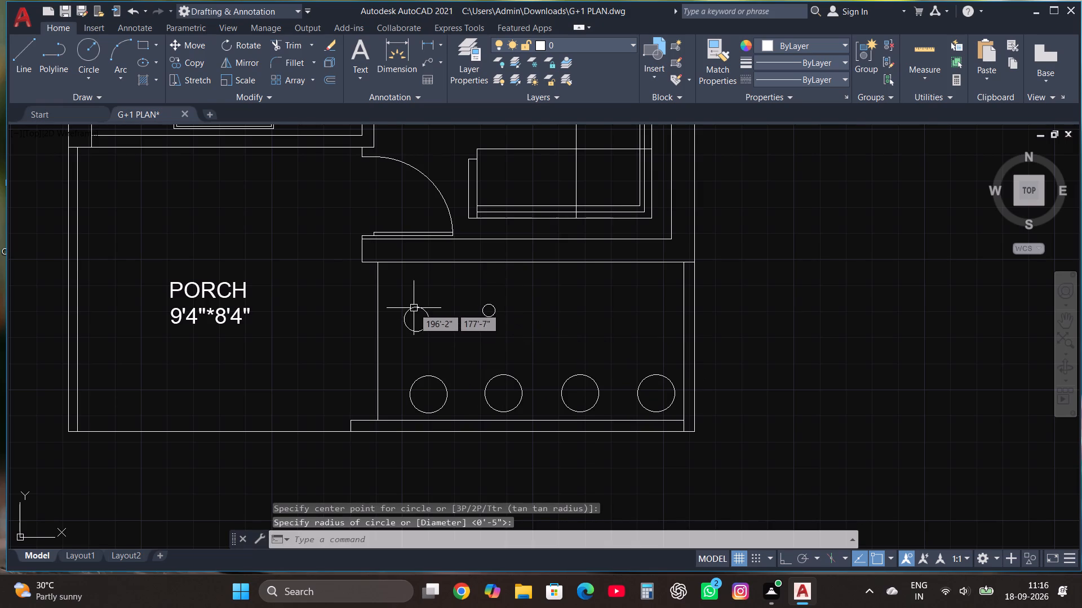
Copy the 5" radius circle onto all four large circles, overlapping the first at its upper right and the others at their upper left.
click(414, 308)
click(187, 61)
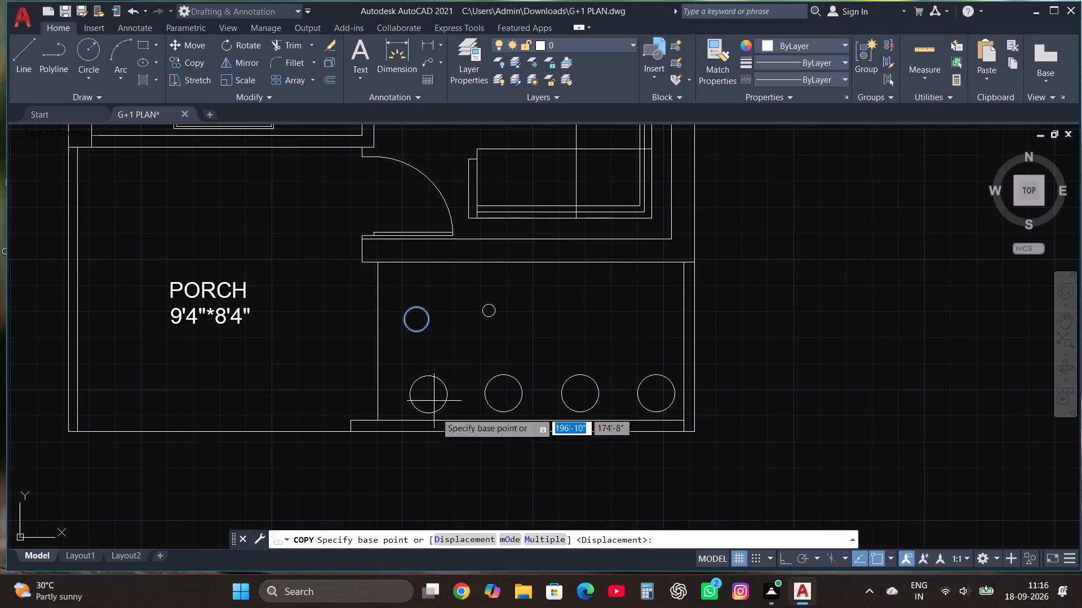
click(539, 533)
click(537, 540)
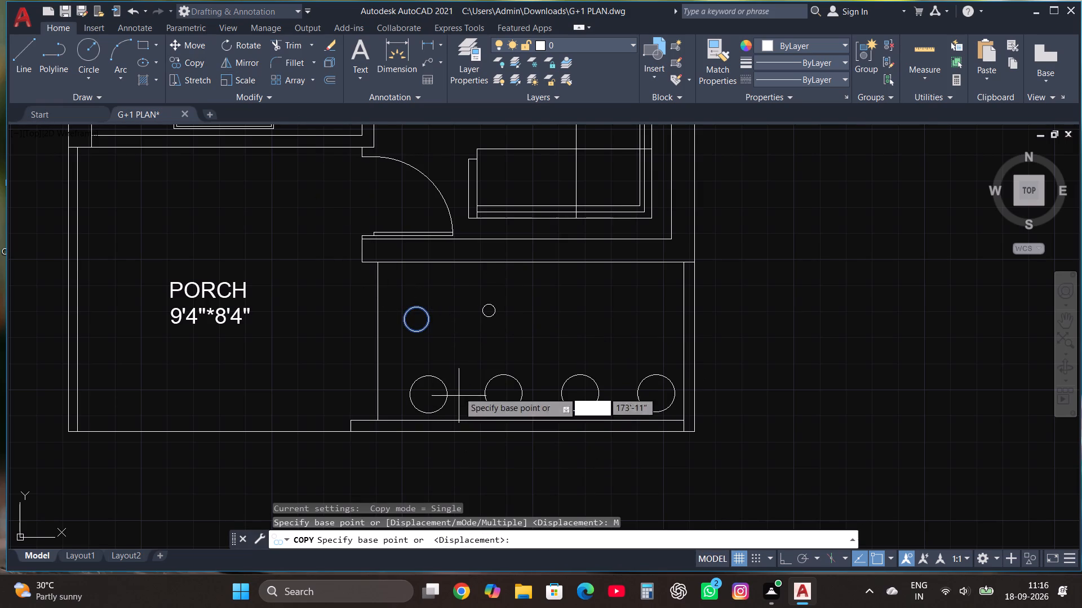
click(416, 330)
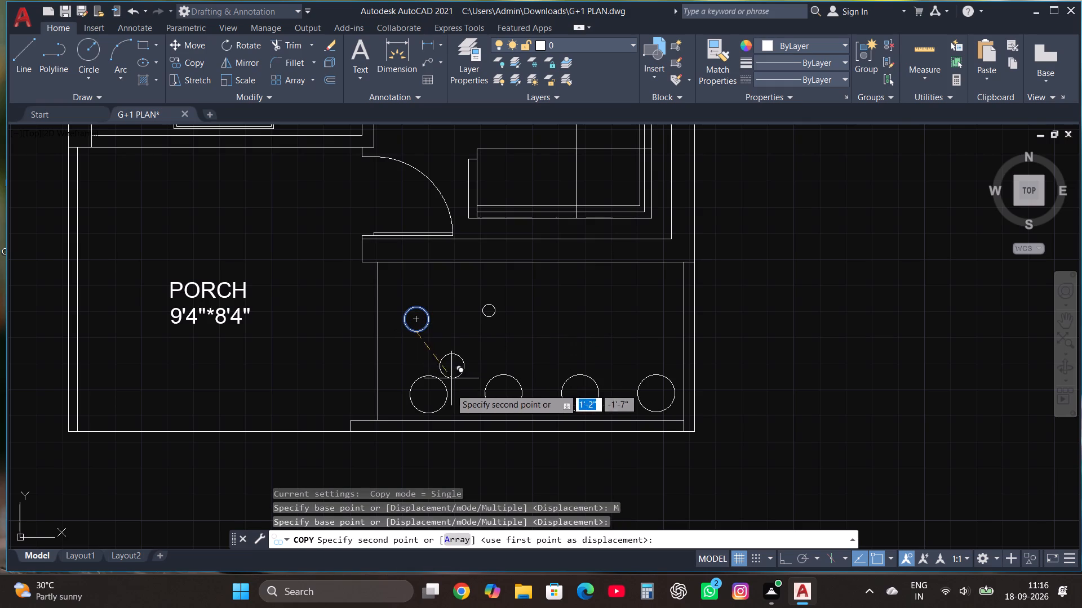
click(444, 387)
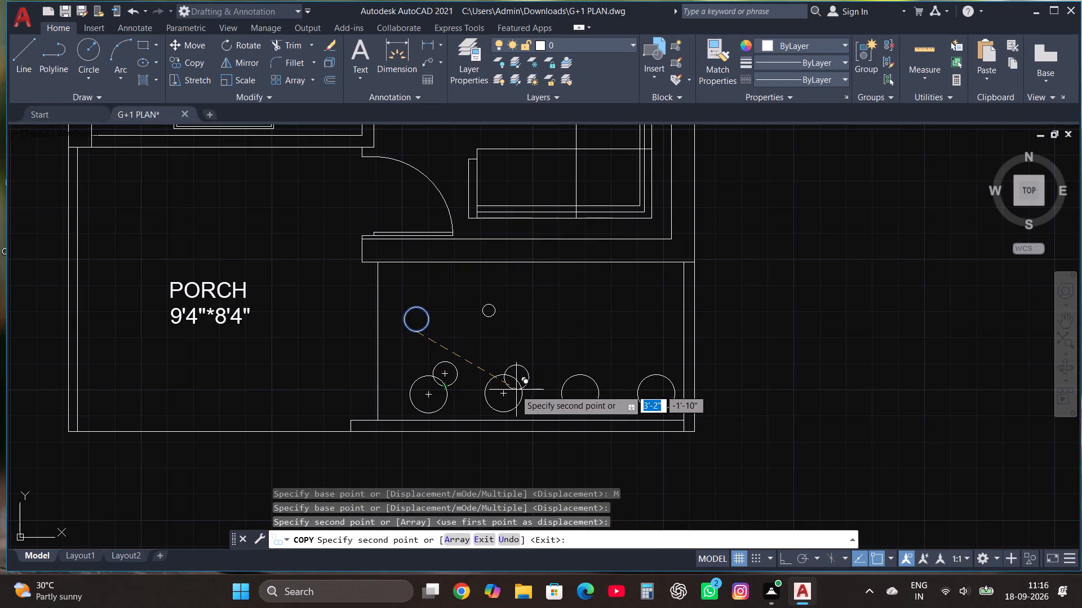
click(482, 391)
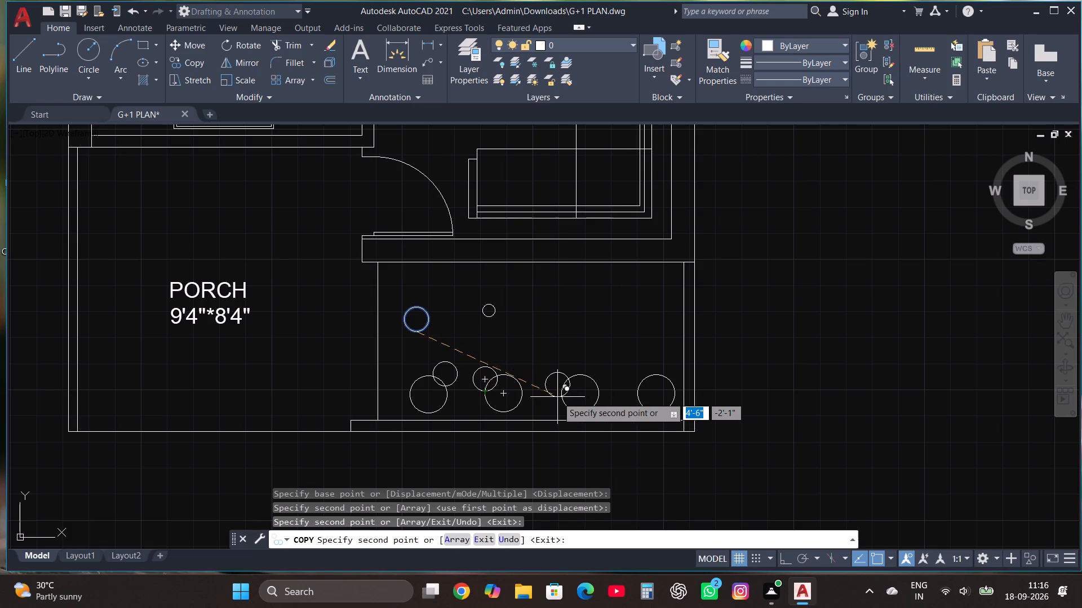
click(559, 395)
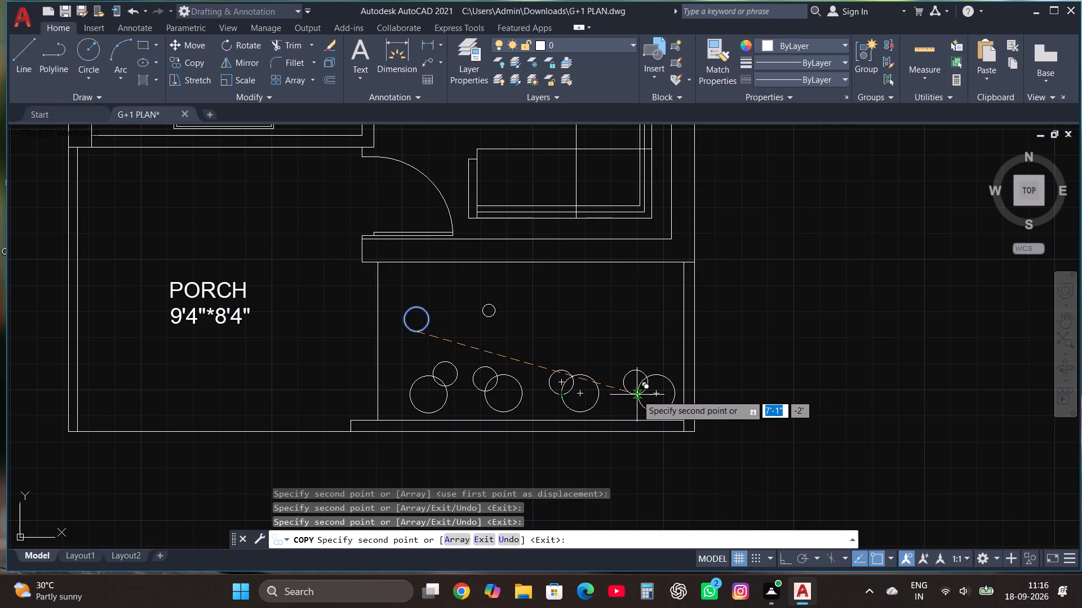
click(637, 395)
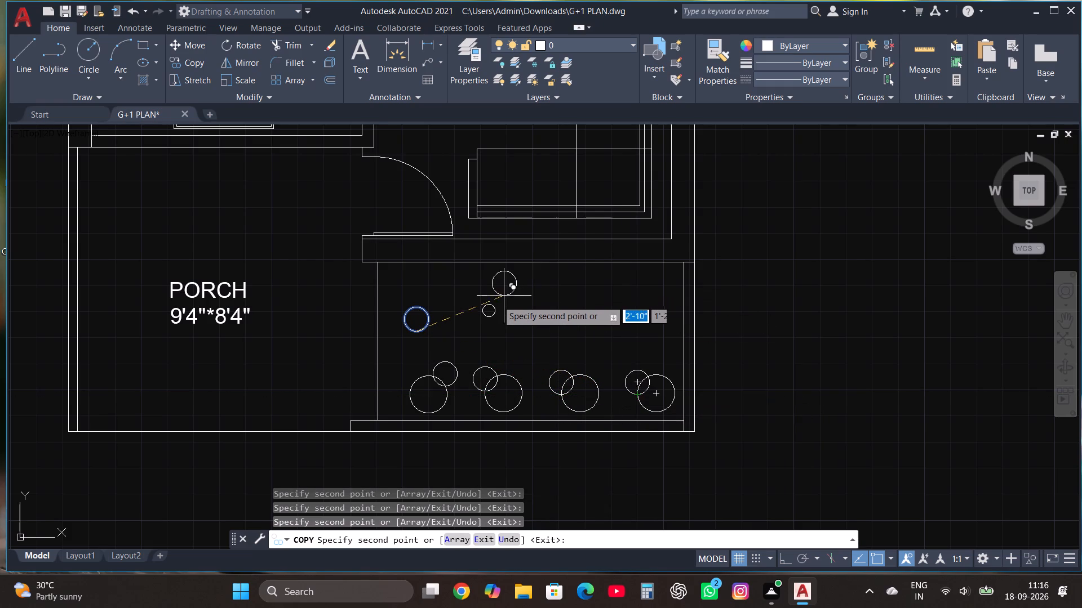
key(Escape)
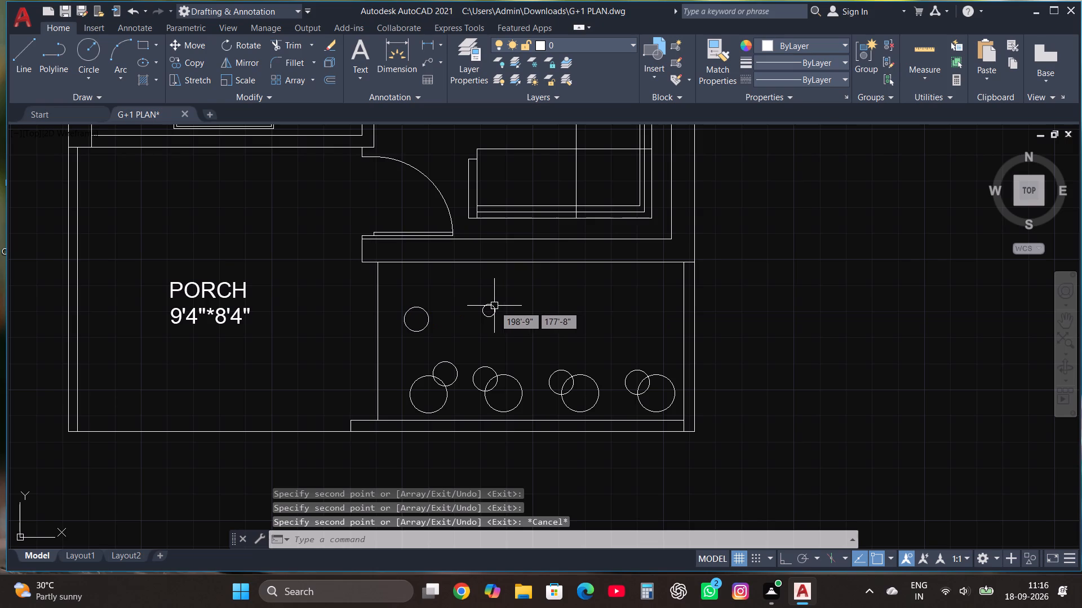
Copy the smallest circle onto the left edge of the first large circle and the right edge of each of the other three.
click(492, 307)
click(205, 62)
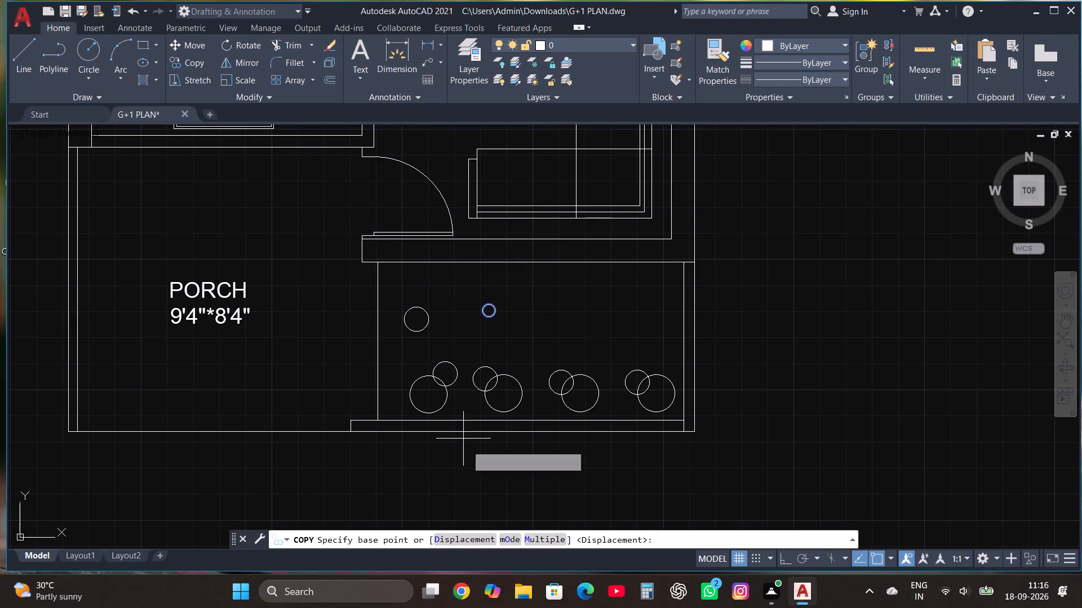
click(551, 535)
click(489, 311)
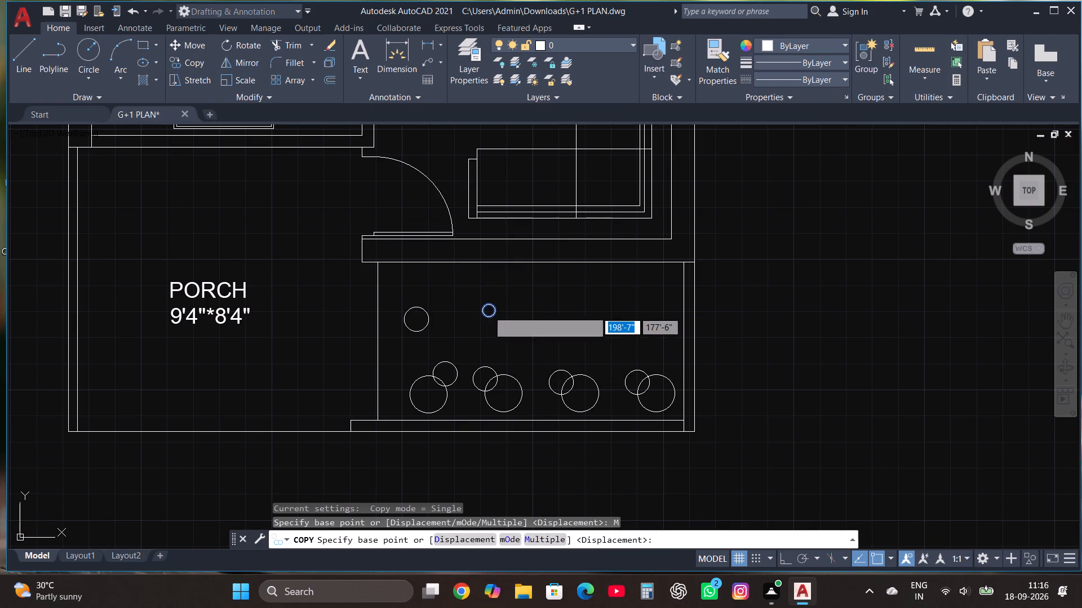
click(407, 391)
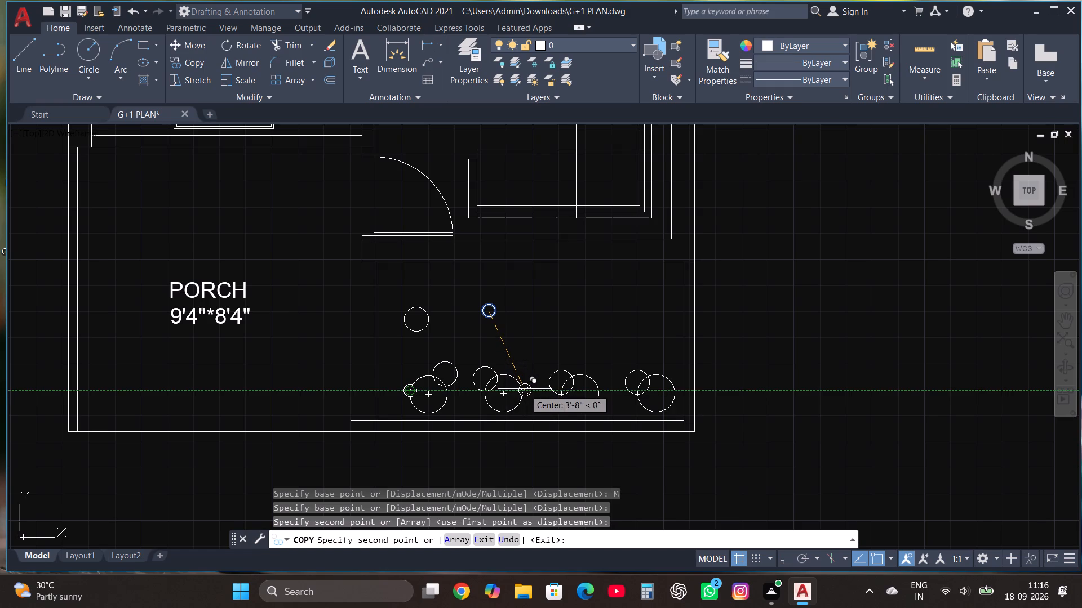
click(525, 389)
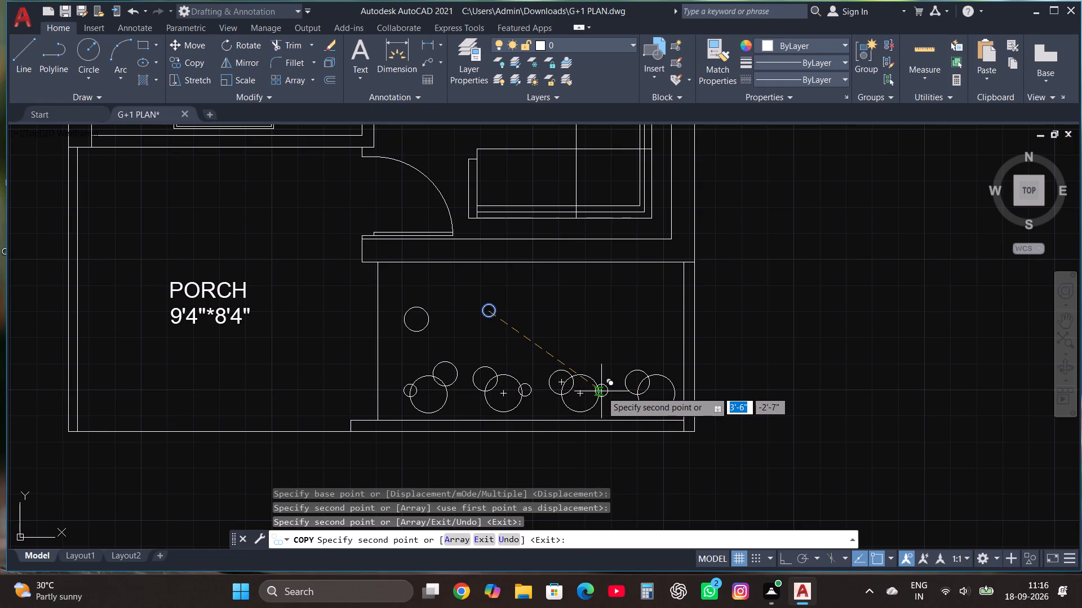
click(601, 391)
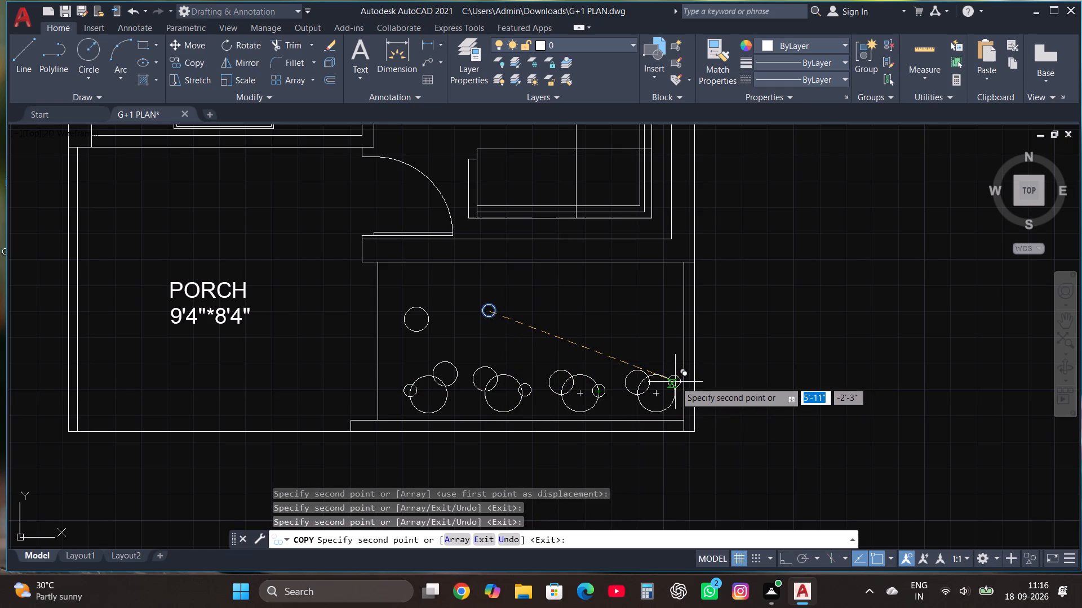
click(675, 382)
key(Escape)
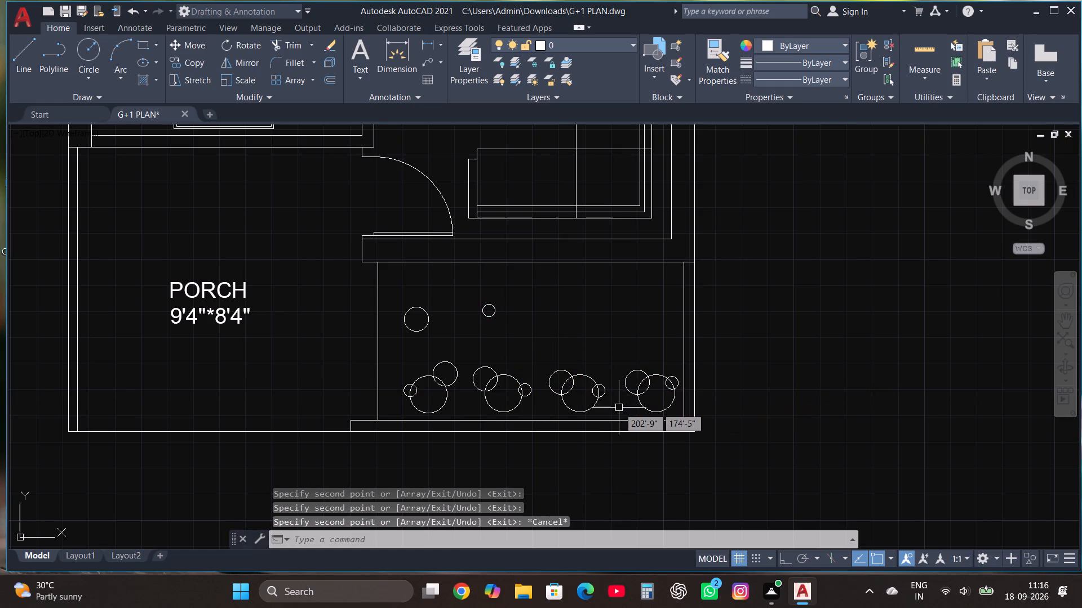
Delete the two original small circles left above the row.
click(511, 340)
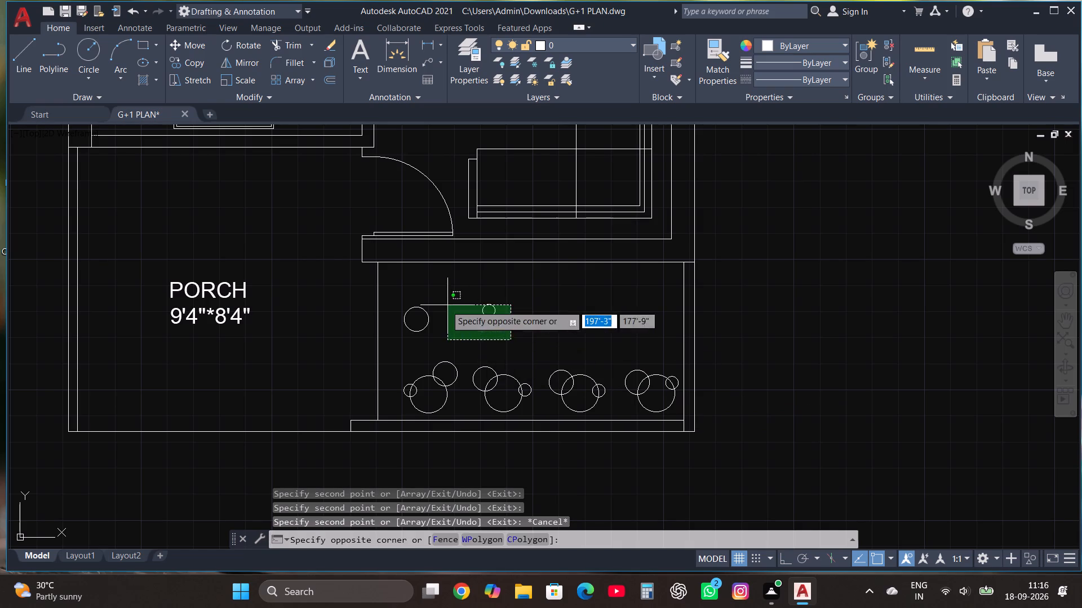
click(414, 305)
key(Delete)
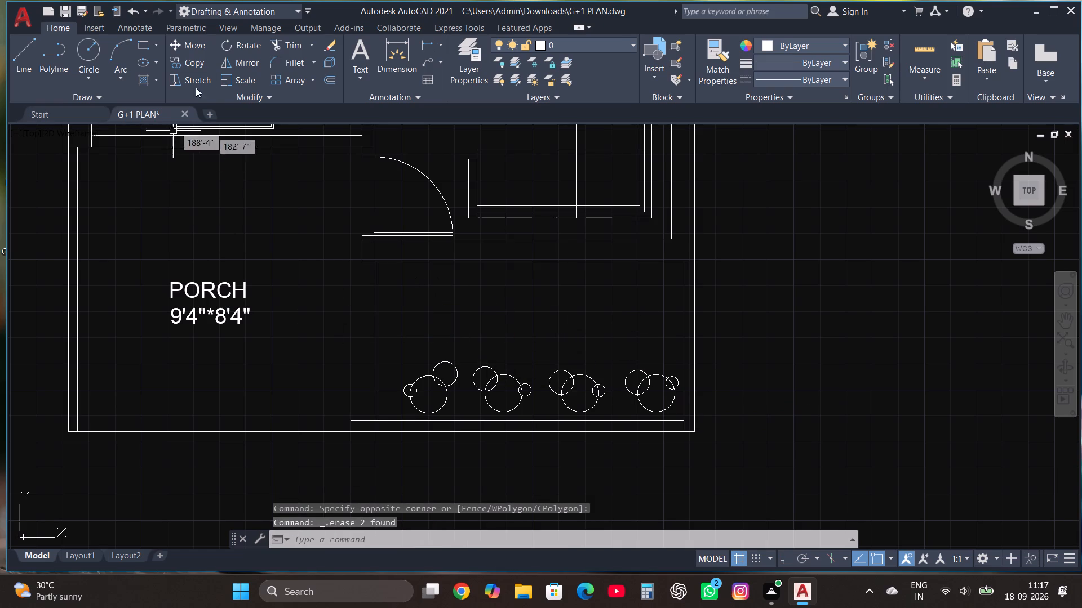
Trim away the arcs of the small and medium circles that lie inside the four large circles.
click(292, 44)
scroll(413, 381, up, 2)
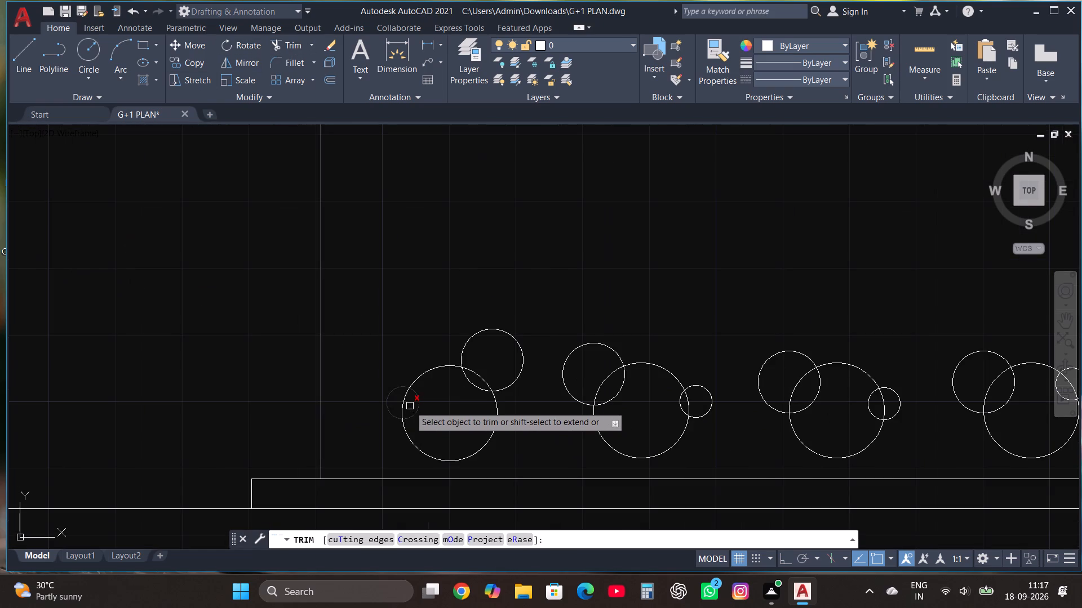
click(416, 408)
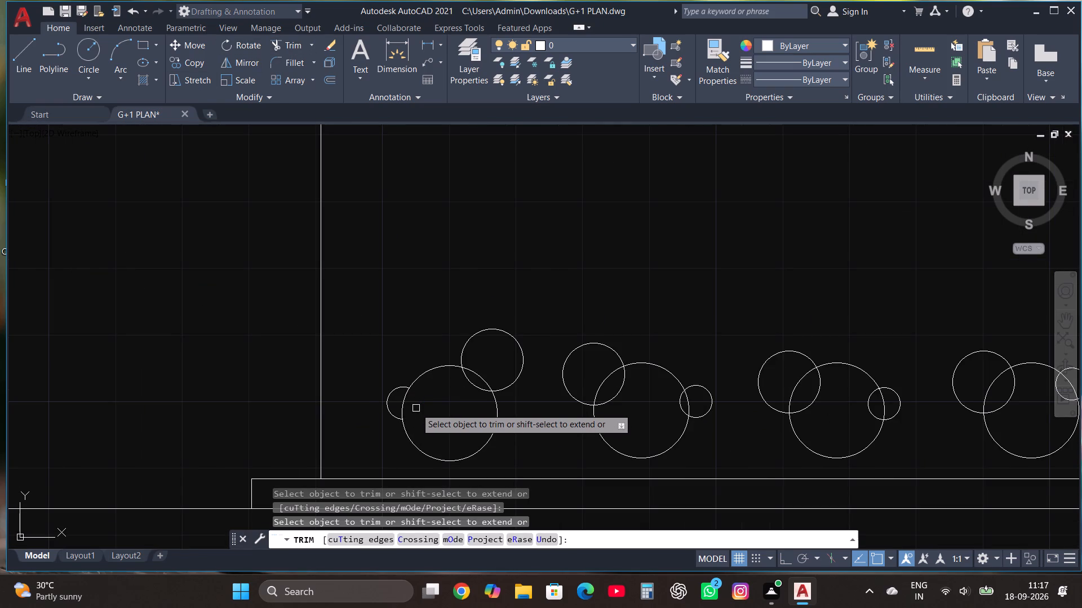
click(472, 384)
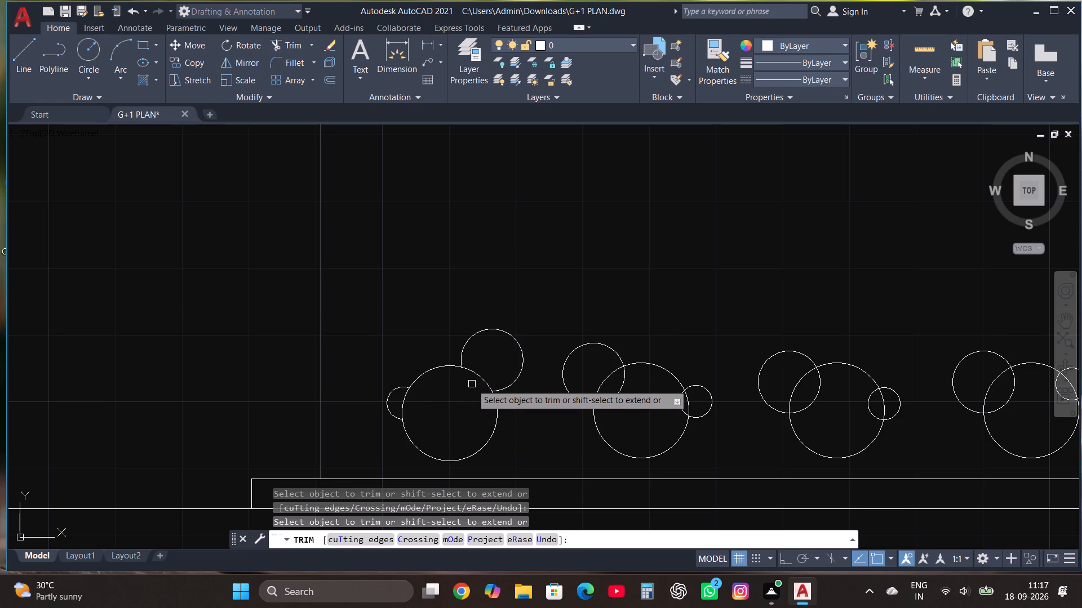
click(622, 391)
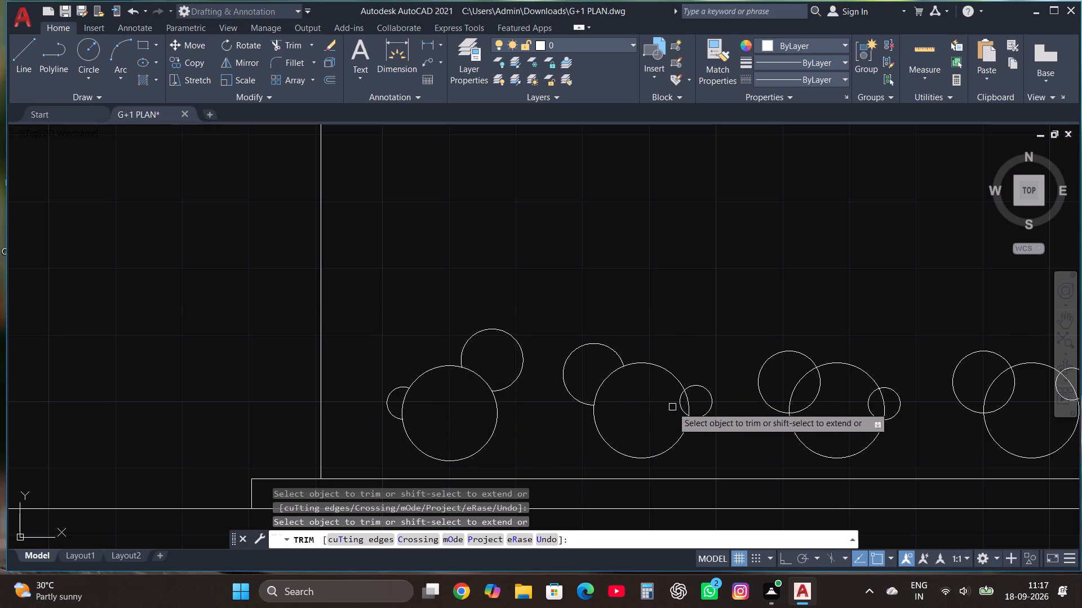
click(678, 406)
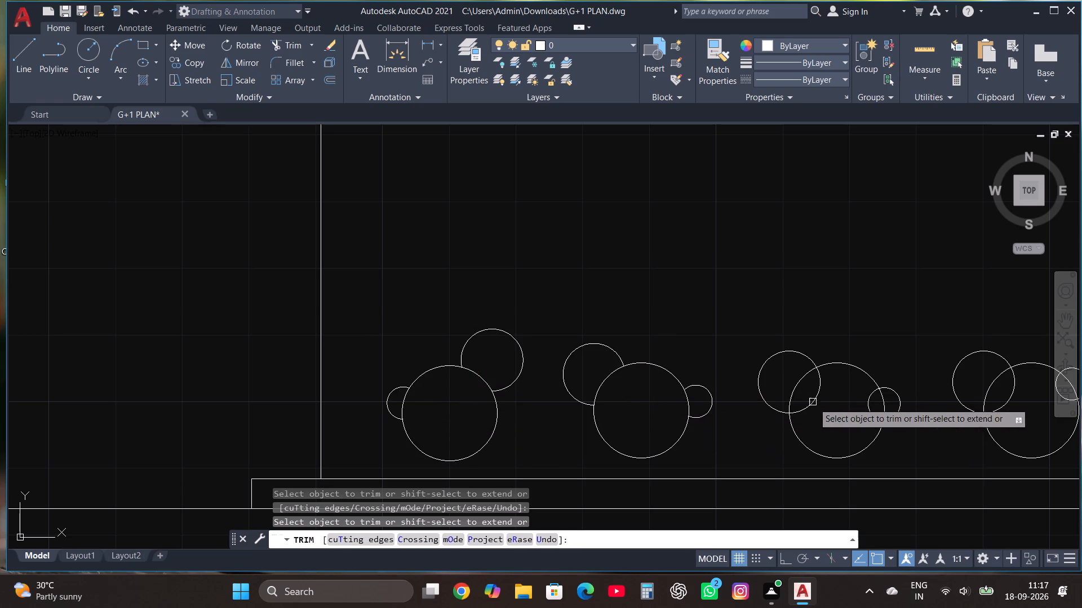
click(817, 402)
click(868, 404)
scroll(647, 414, down, 1)
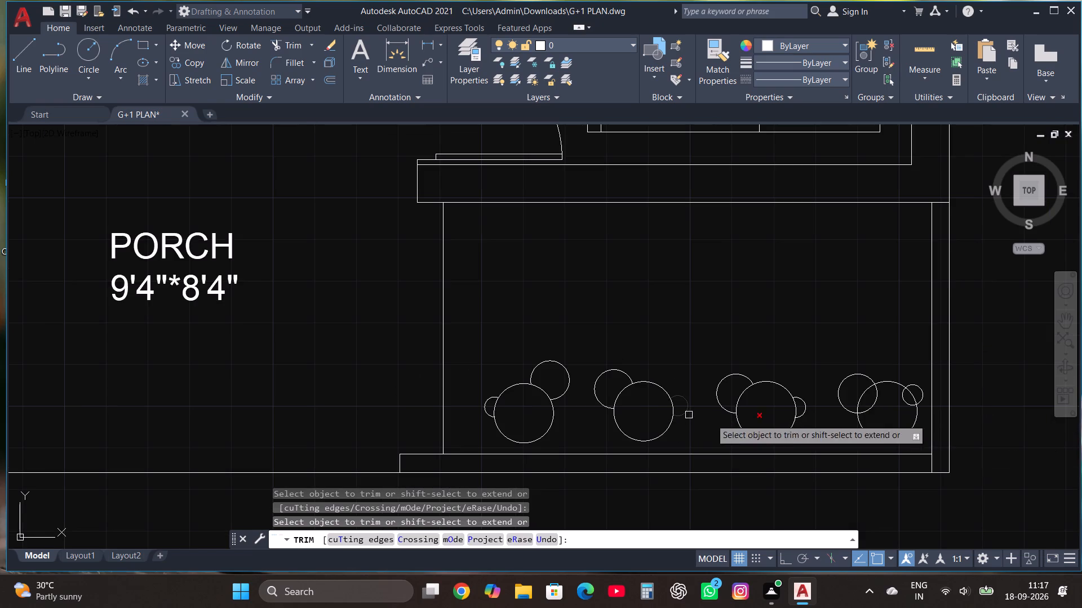
click(902, 400)
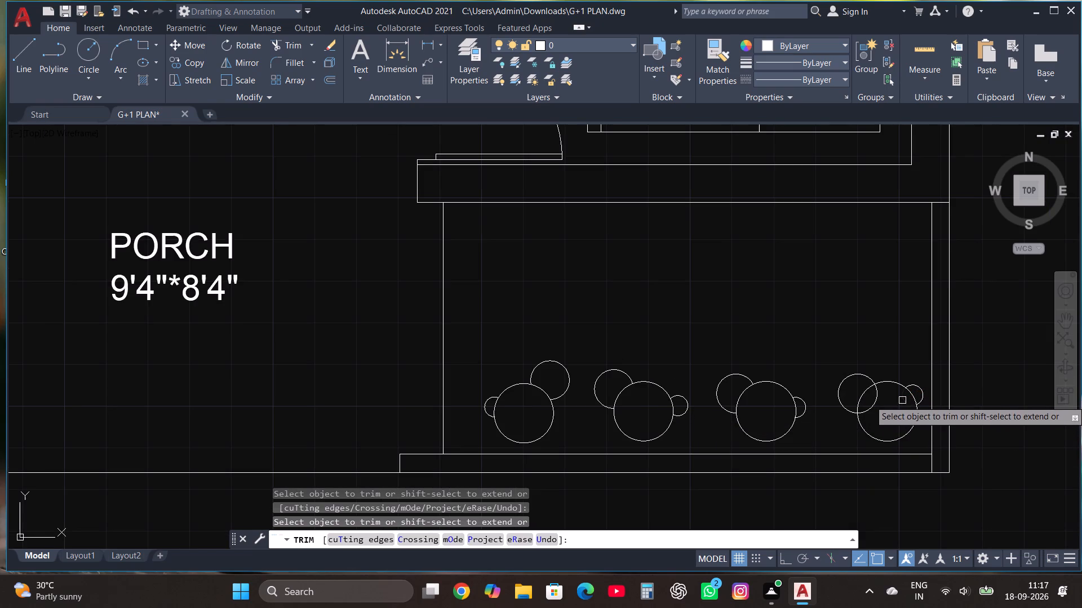
click(876, 400)
scroll(687, 379, down, 1)
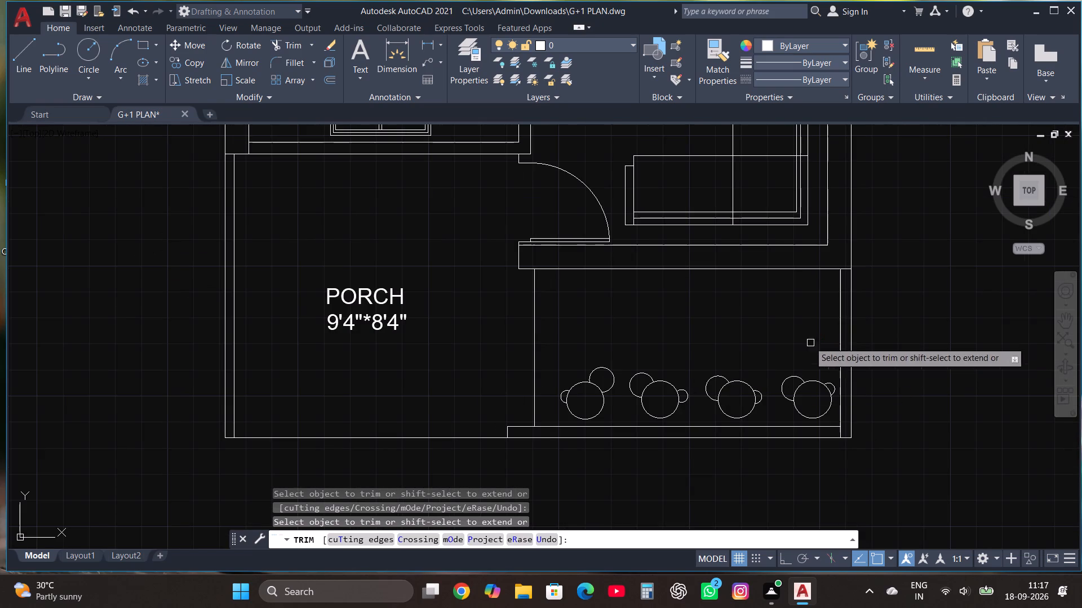
key(Escape)
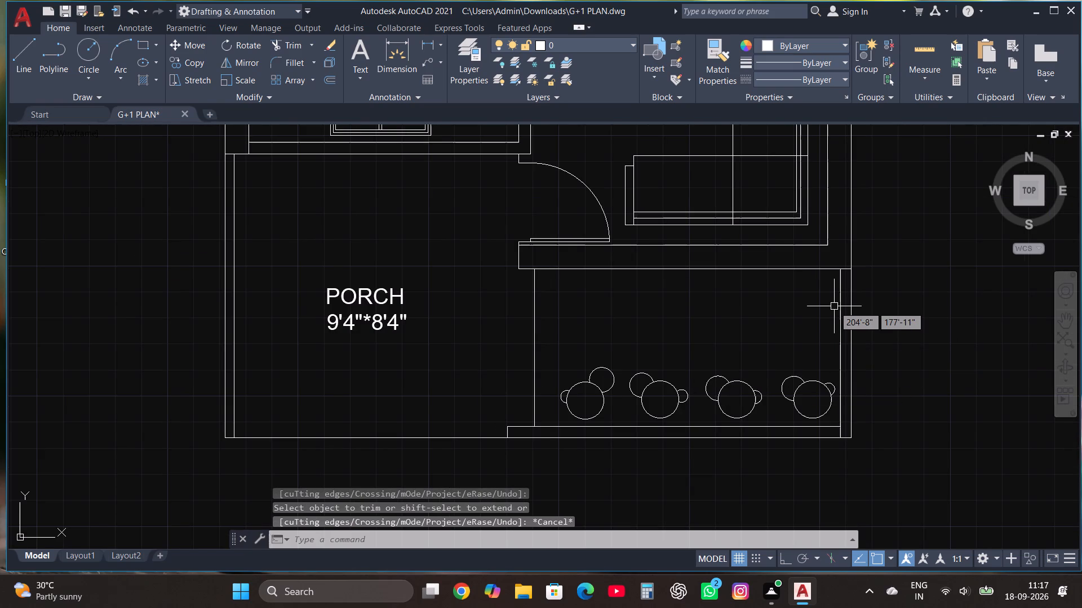
Dimension the plan's overall width between its two top outer corners, placing the dimension line just above the top wall.
scroll(833, 305, down, 3)
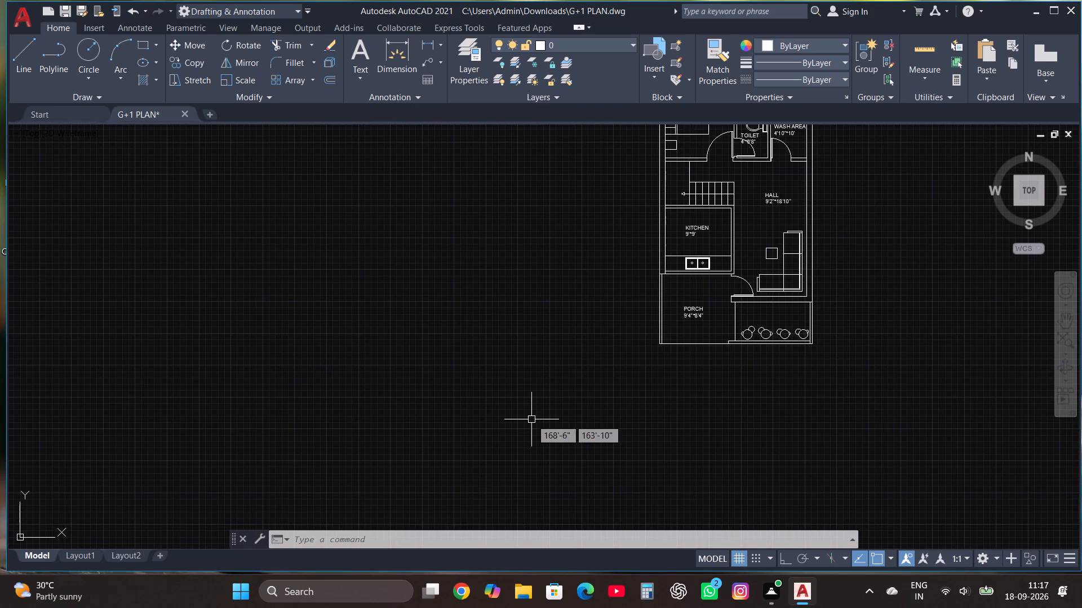
scroll(748, 443, down, 1)
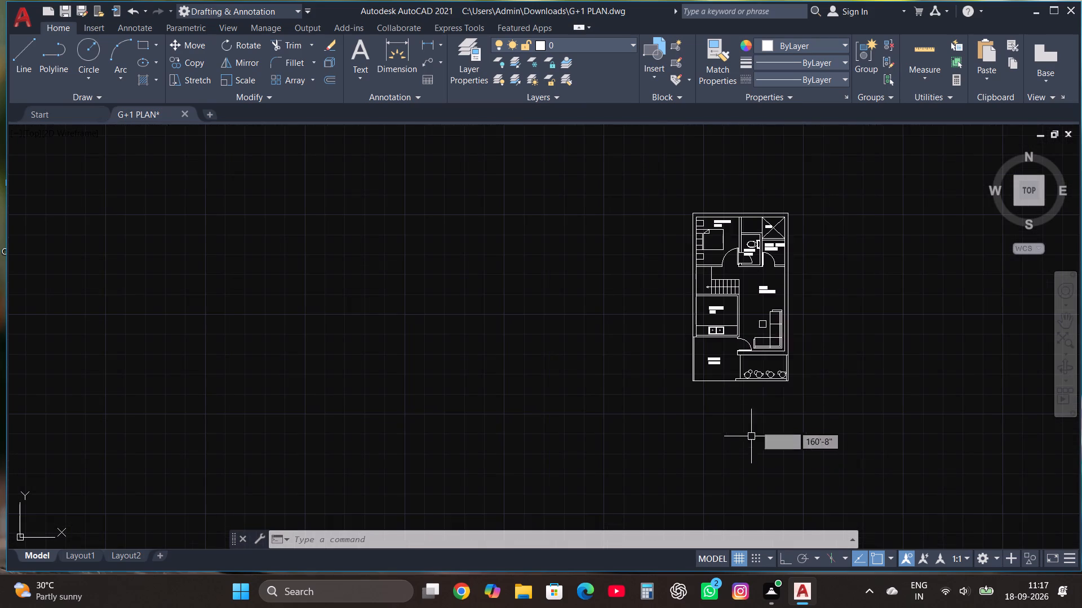
scroll(787, 210, up, 4)
click(388, 47)
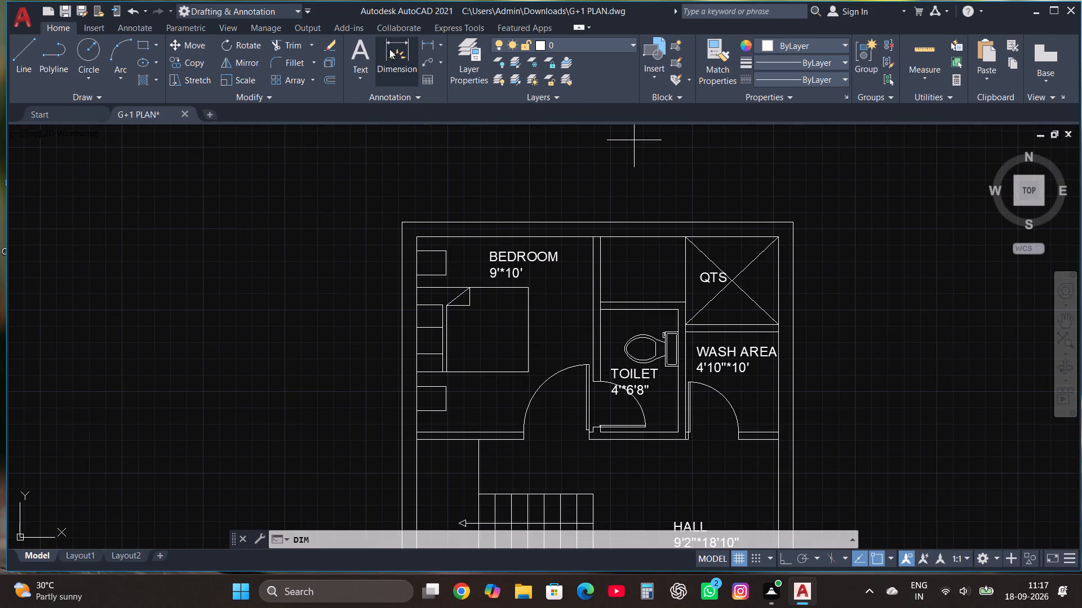
click(403, 221)
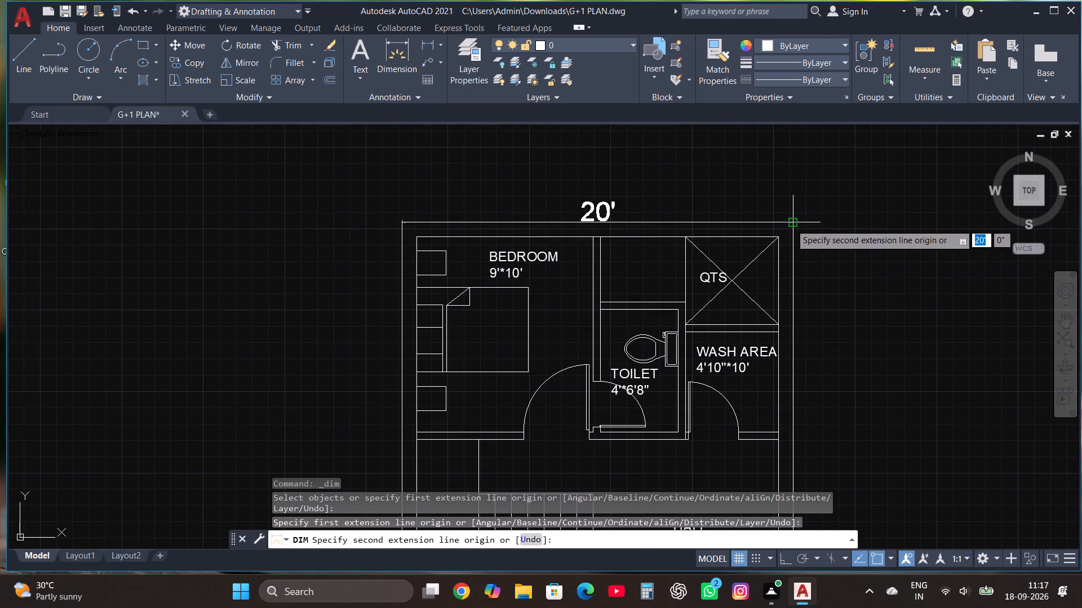
click(791, 223)
click(786, 193)
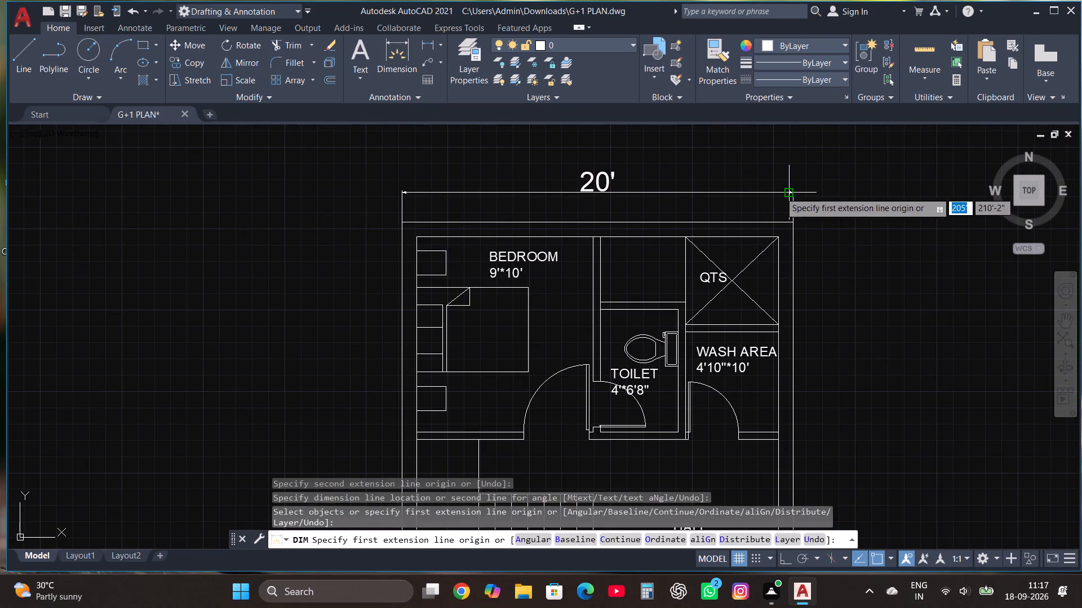
Dimension the plan's overall depth from its top to bottom outer right corners, placing the dimension line just outside the right wall.
click(397, 44)
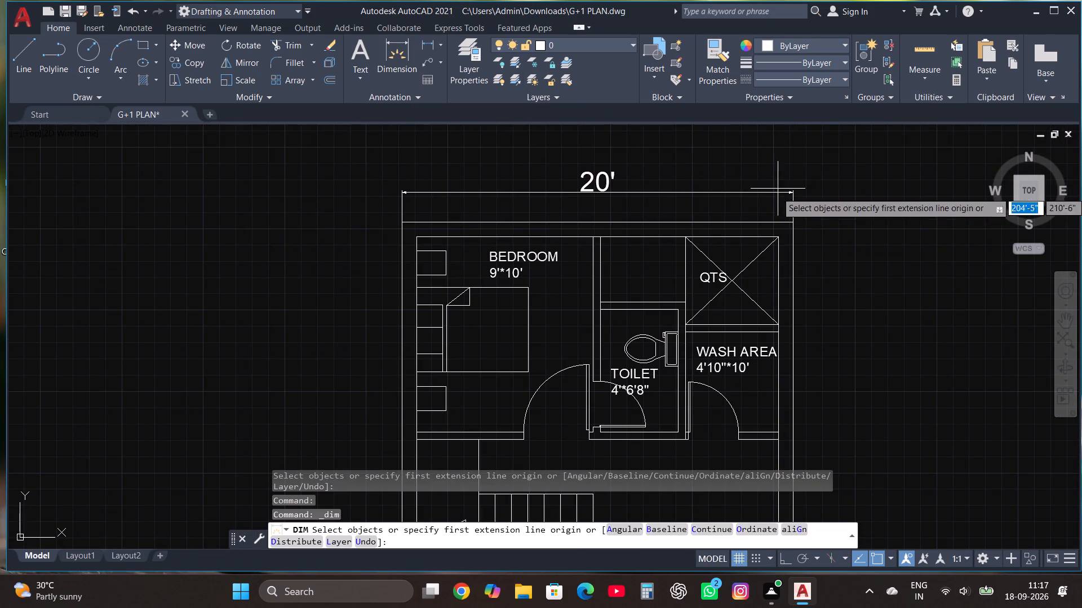
click(794, 223)
scroll(775, 170, down, 2)
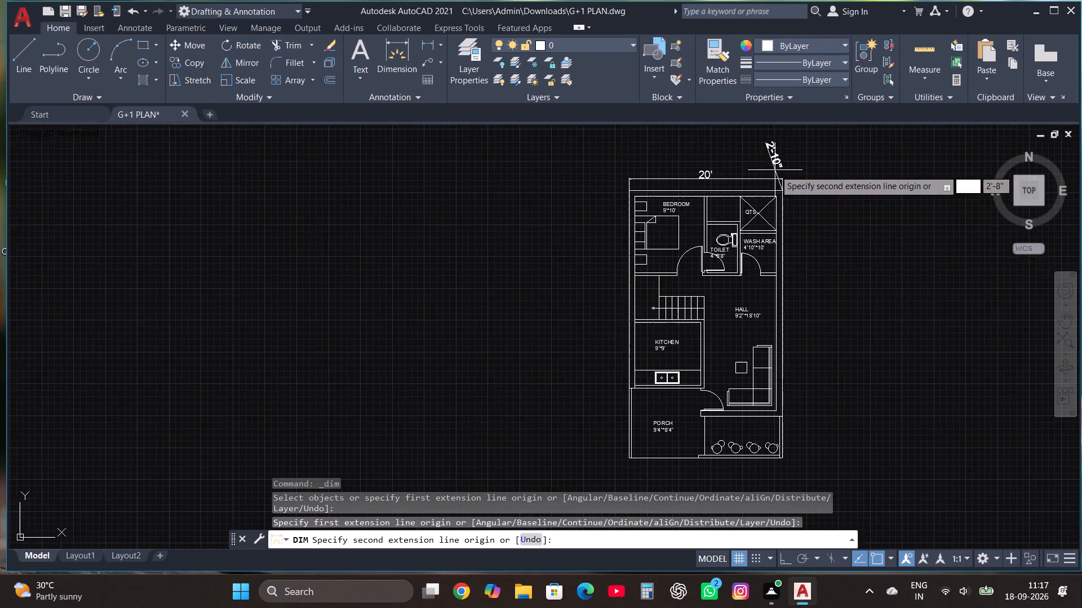
scroll(767, 486, up, 2)
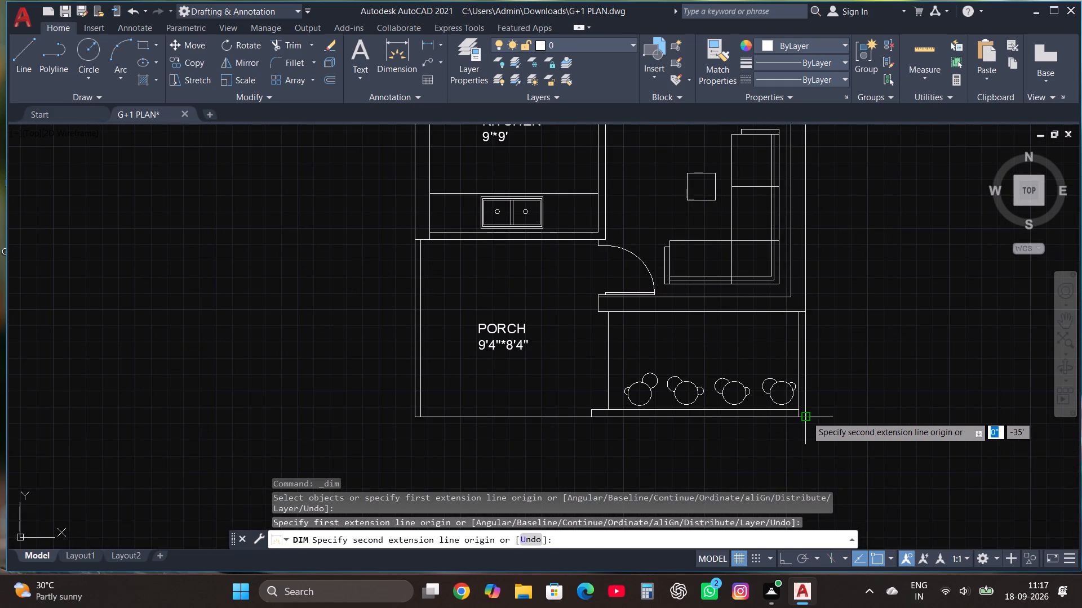
click(806, 416)
scroll(832, 412, down, 2)
click(846, 412)
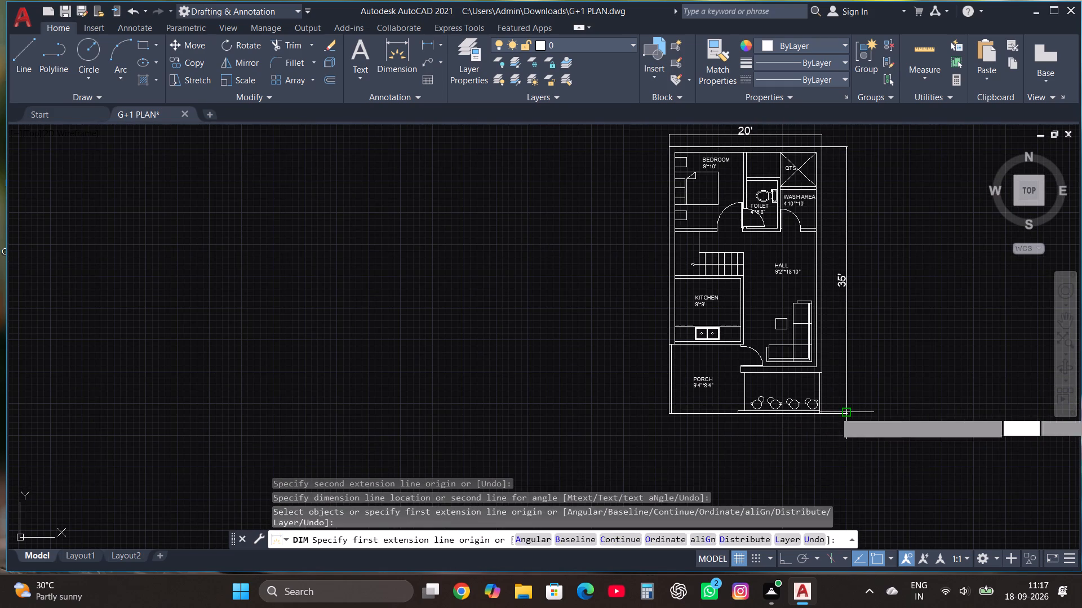
scroll(547, 397, down, 2)
scroll(636, 437, up, 3)
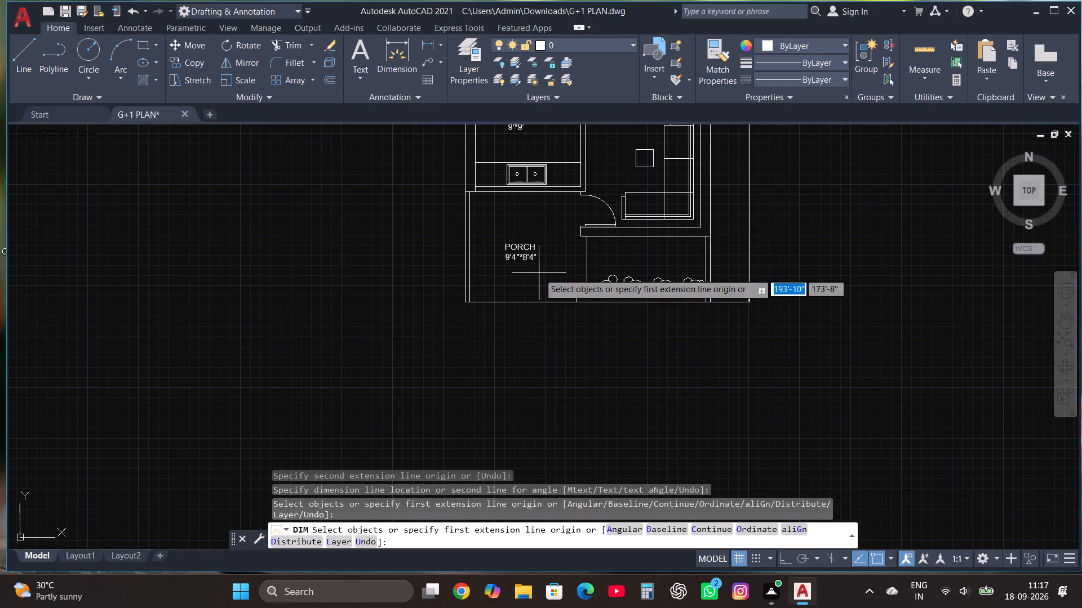
click(512, 250)
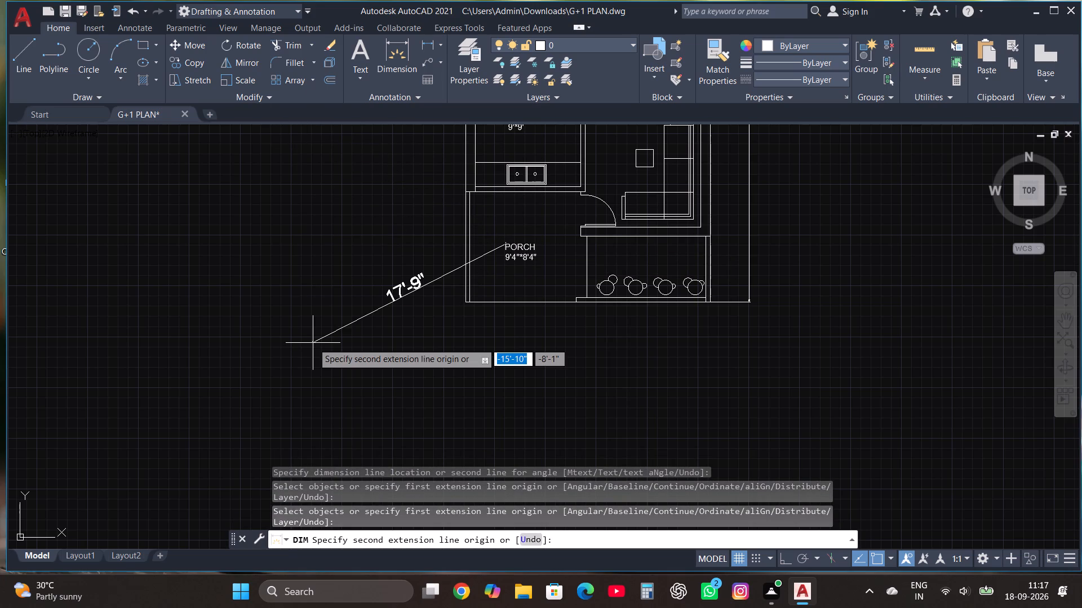
key(Escape)
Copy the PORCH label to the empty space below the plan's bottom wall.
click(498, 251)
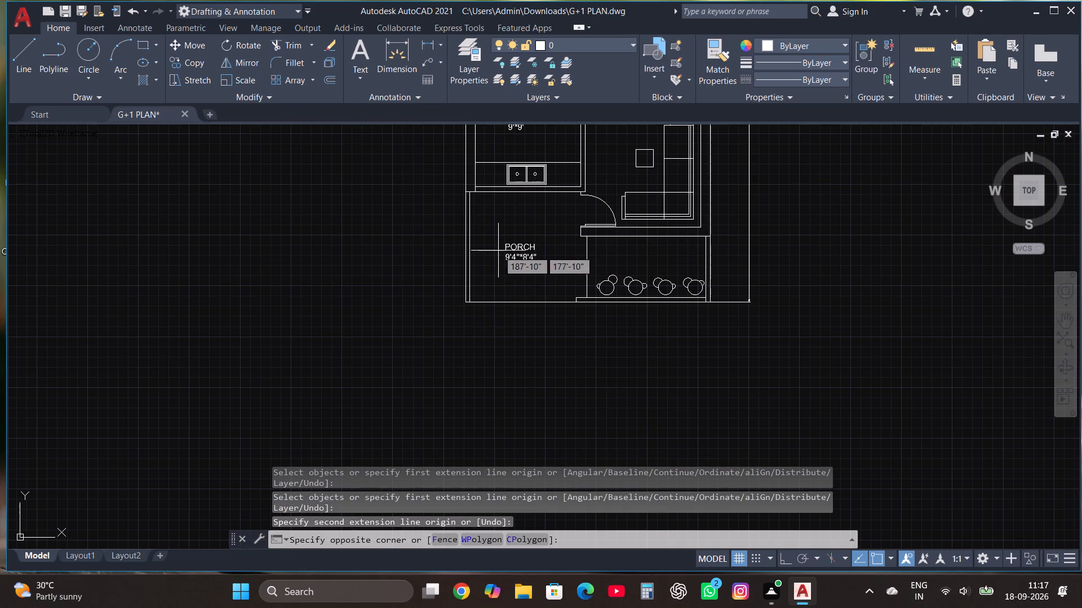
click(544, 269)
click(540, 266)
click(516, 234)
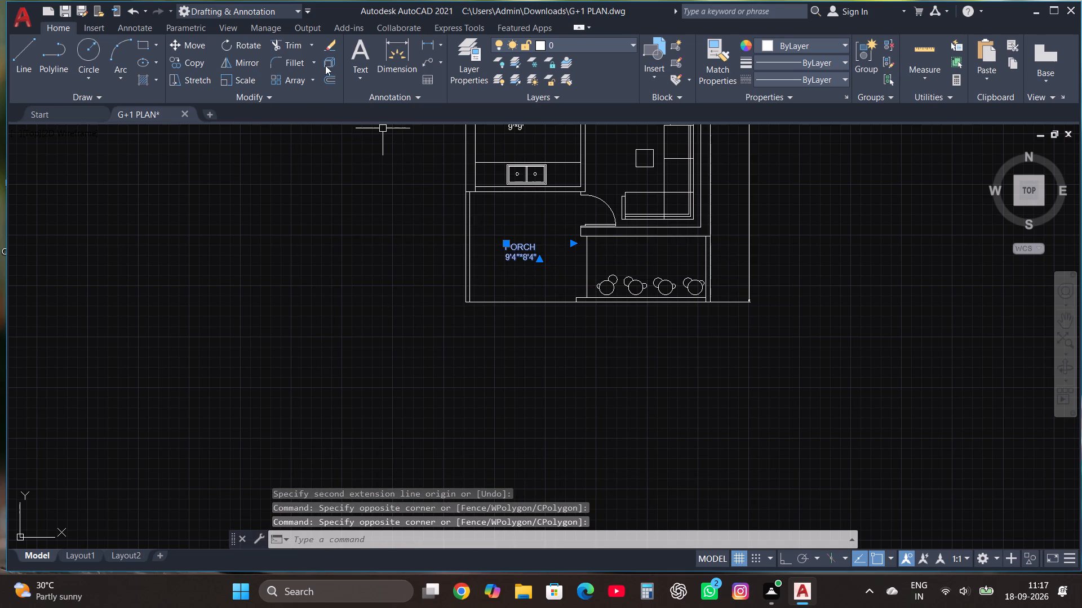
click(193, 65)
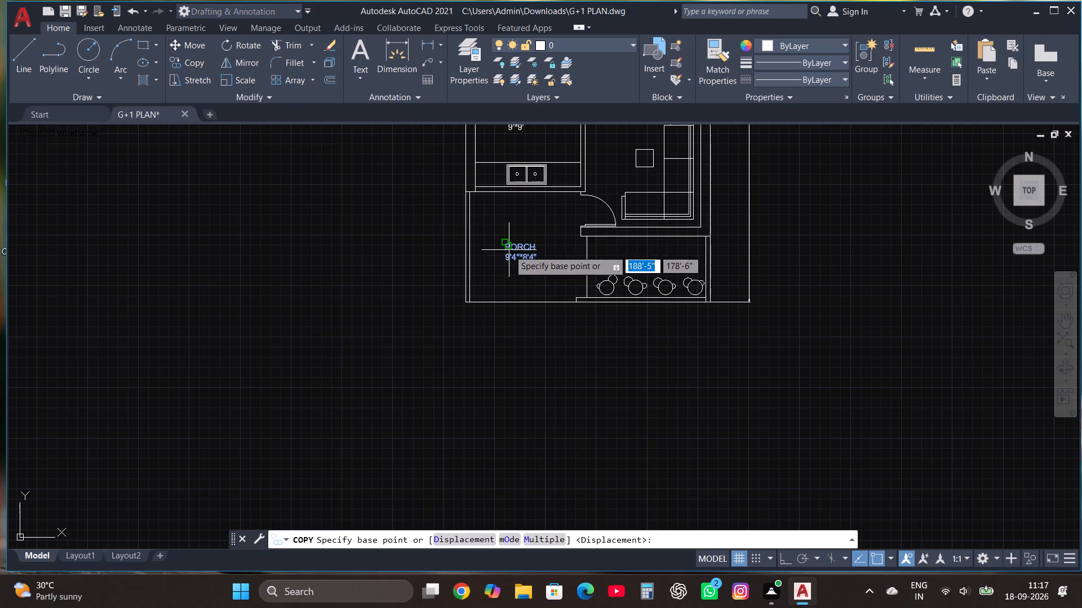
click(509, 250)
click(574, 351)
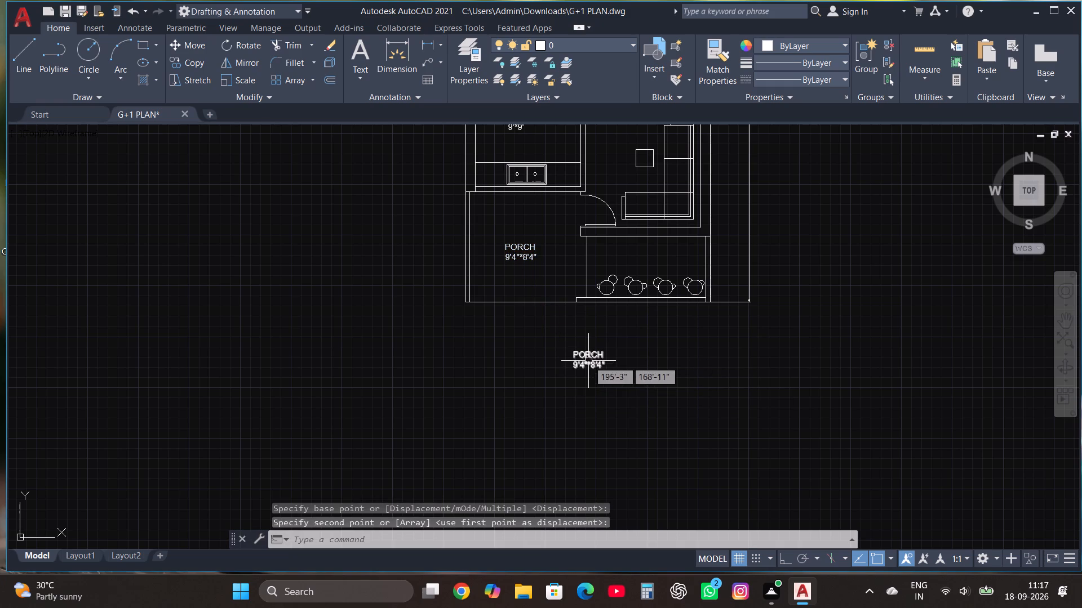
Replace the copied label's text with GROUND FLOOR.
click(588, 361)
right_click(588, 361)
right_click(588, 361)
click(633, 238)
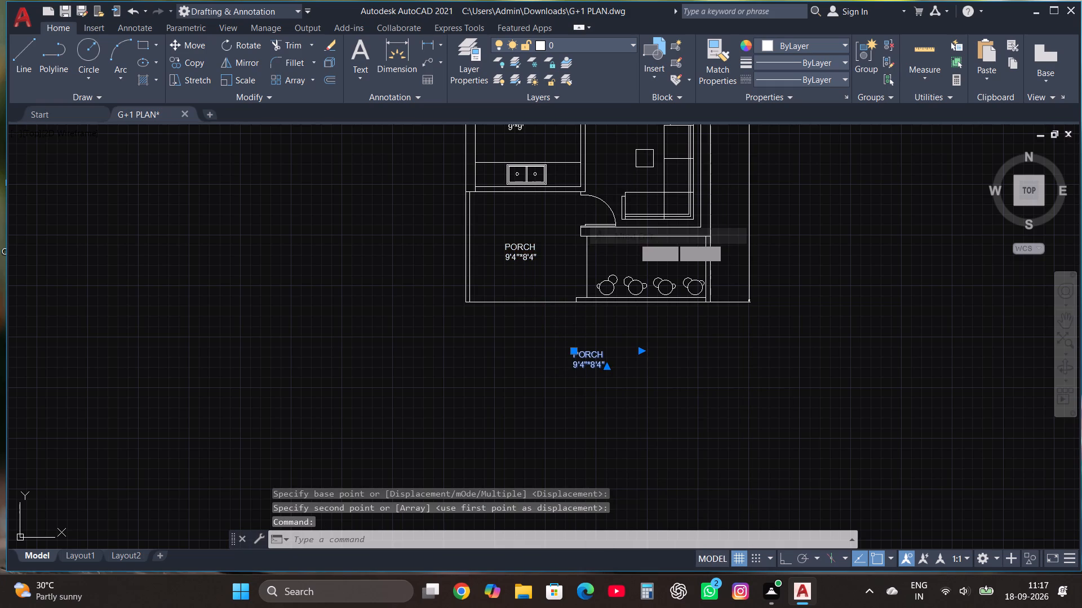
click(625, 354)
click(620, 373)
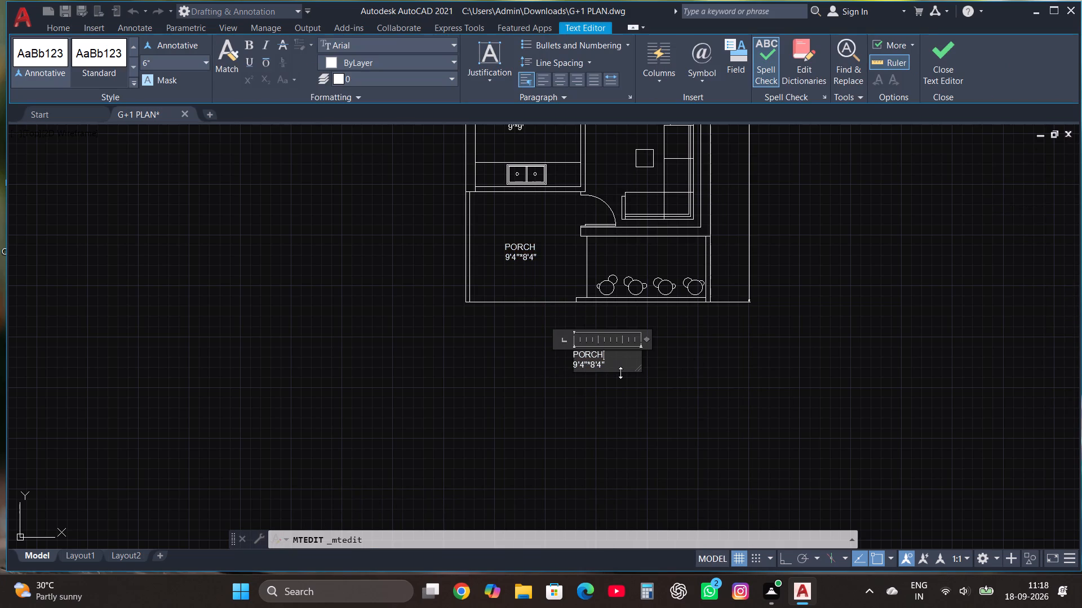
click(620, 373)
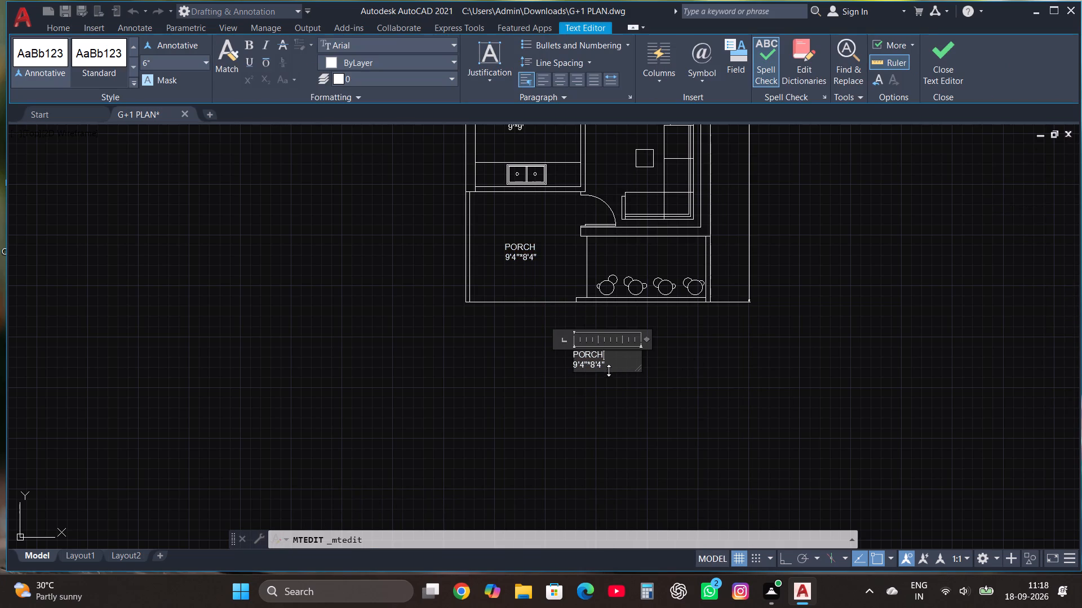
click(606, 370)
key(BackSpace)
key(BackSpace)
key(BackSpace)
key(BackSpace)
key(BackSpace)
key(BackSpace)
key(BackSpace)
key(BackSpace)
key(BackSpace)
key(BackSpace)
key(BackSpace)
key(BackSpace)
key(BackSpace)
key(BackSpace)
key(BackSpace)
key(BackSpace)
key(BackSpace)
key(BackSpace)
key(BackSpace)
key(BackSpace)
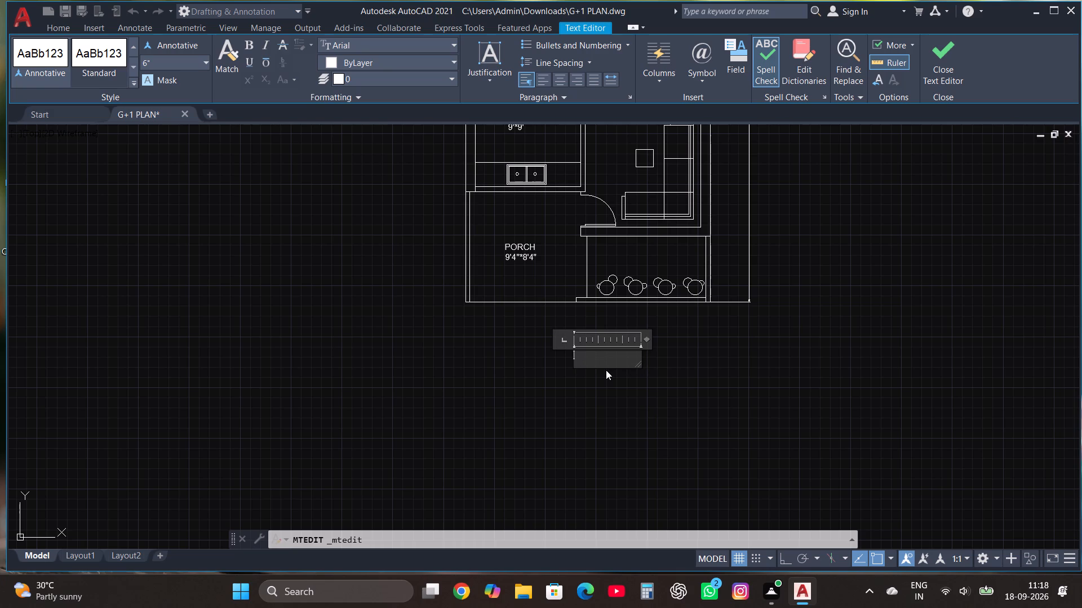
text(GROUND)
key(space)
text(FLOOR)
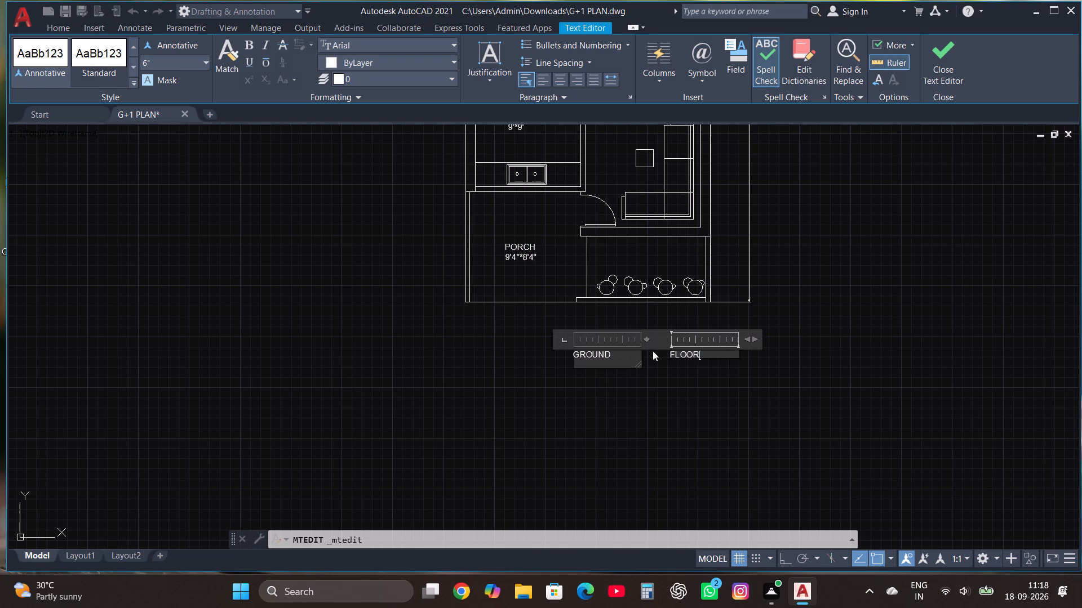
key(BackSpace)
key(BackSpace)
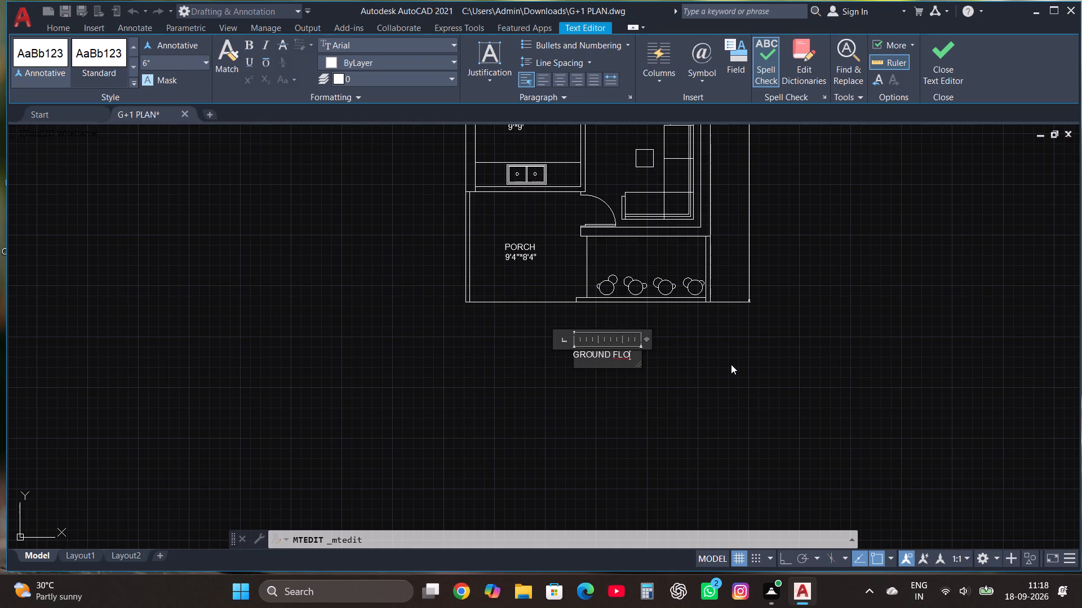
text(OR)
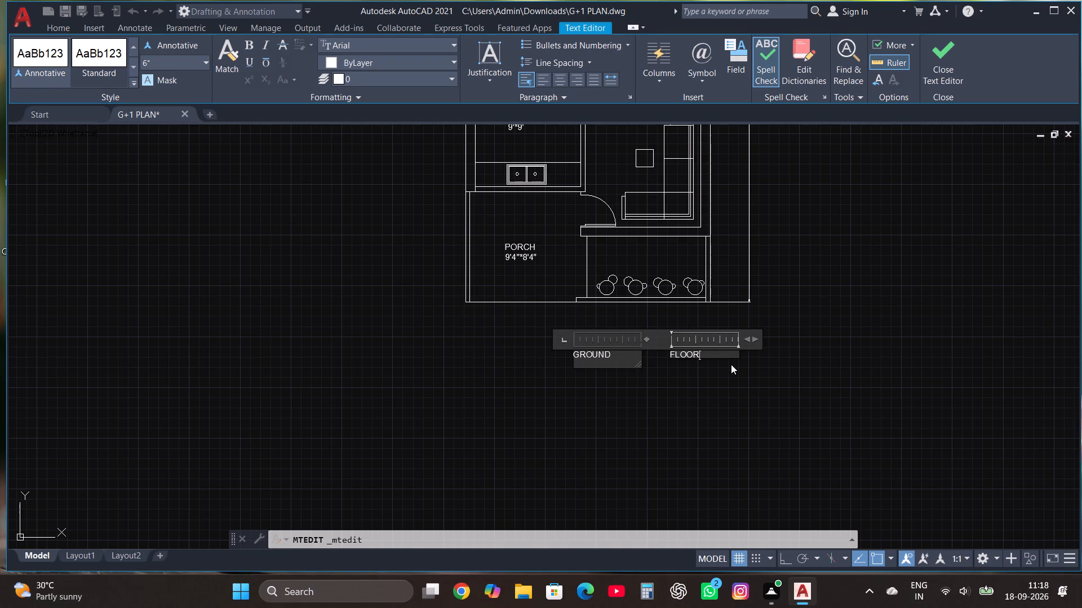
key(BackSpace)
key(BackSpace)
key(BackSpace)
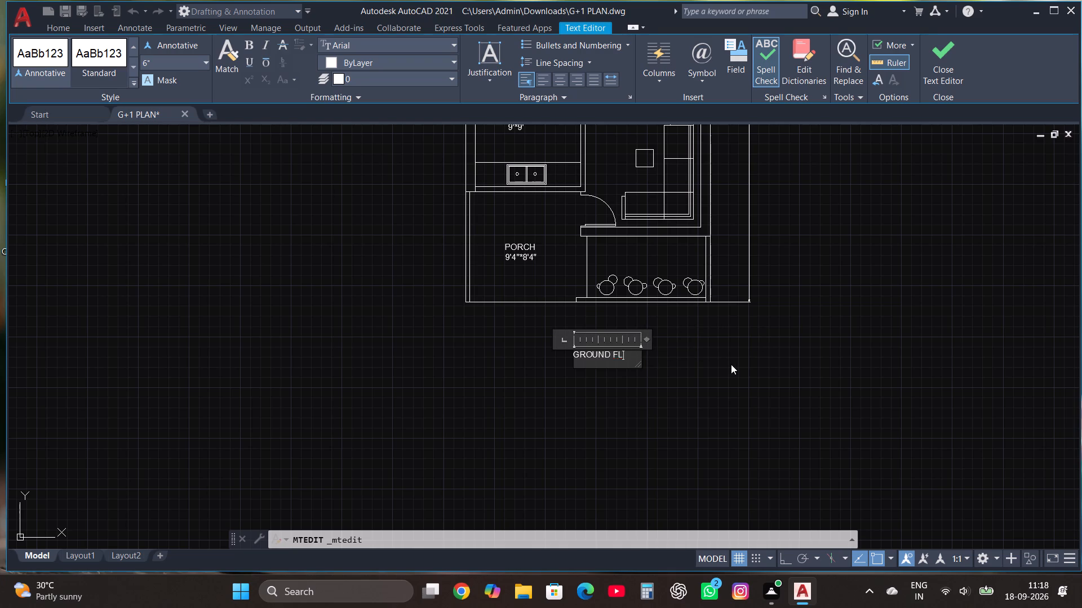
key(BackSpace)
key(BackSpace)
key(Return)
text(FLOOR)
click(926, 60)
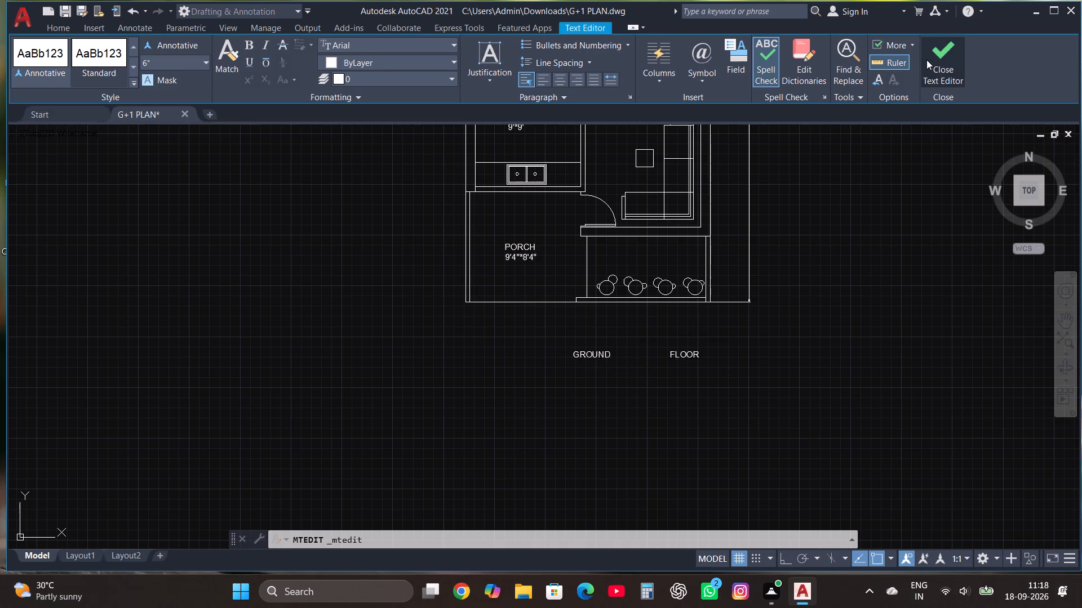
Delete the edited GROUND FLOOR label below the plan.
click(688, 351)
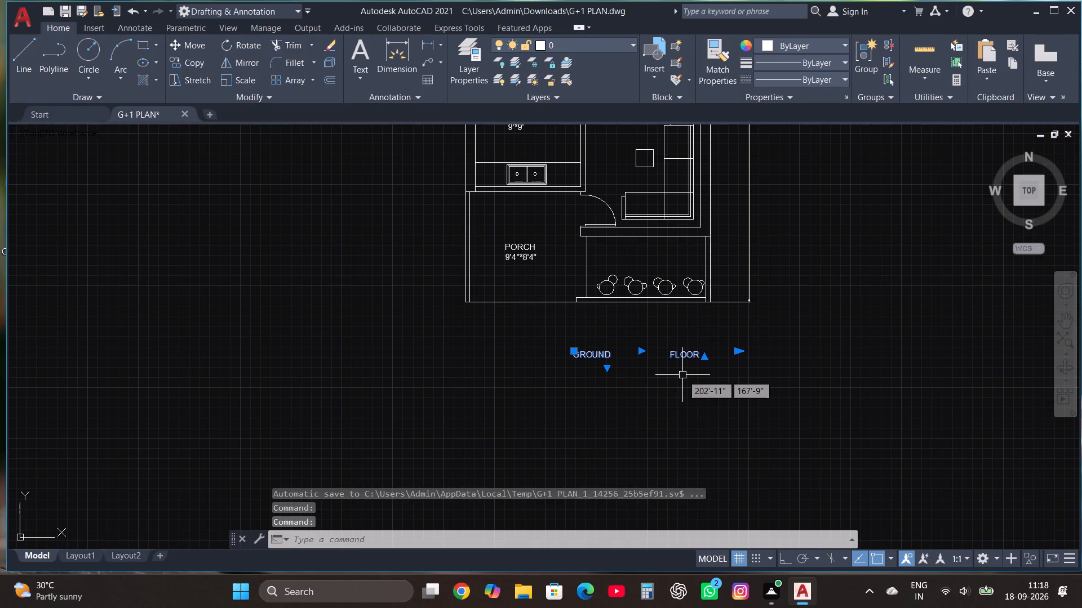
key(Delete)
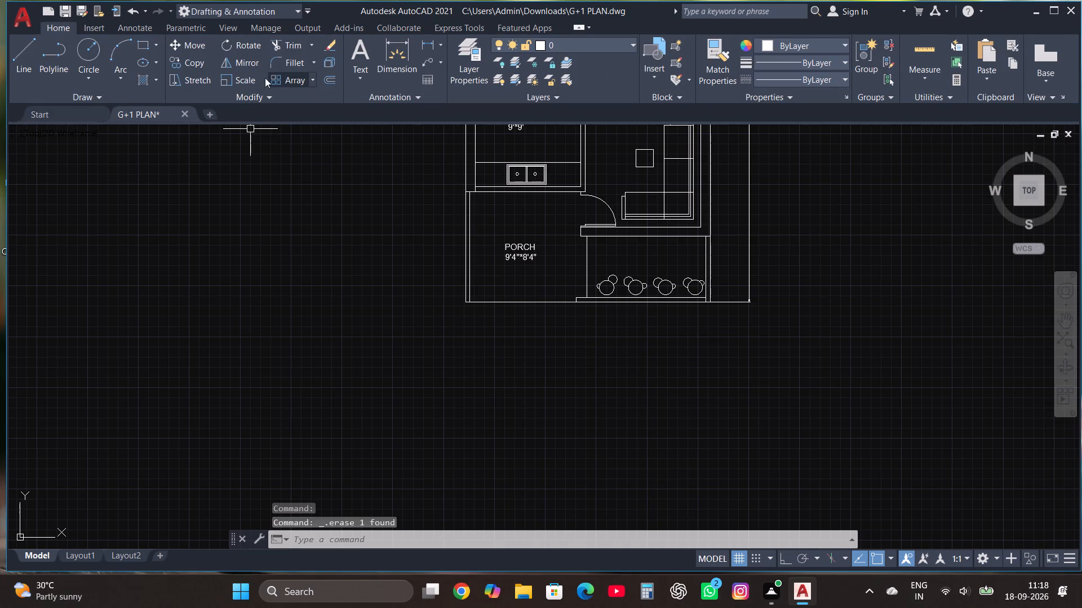
Add new multiline text reading GROUND FLOOR just below the plan's bottom wall.
click(358, 50)
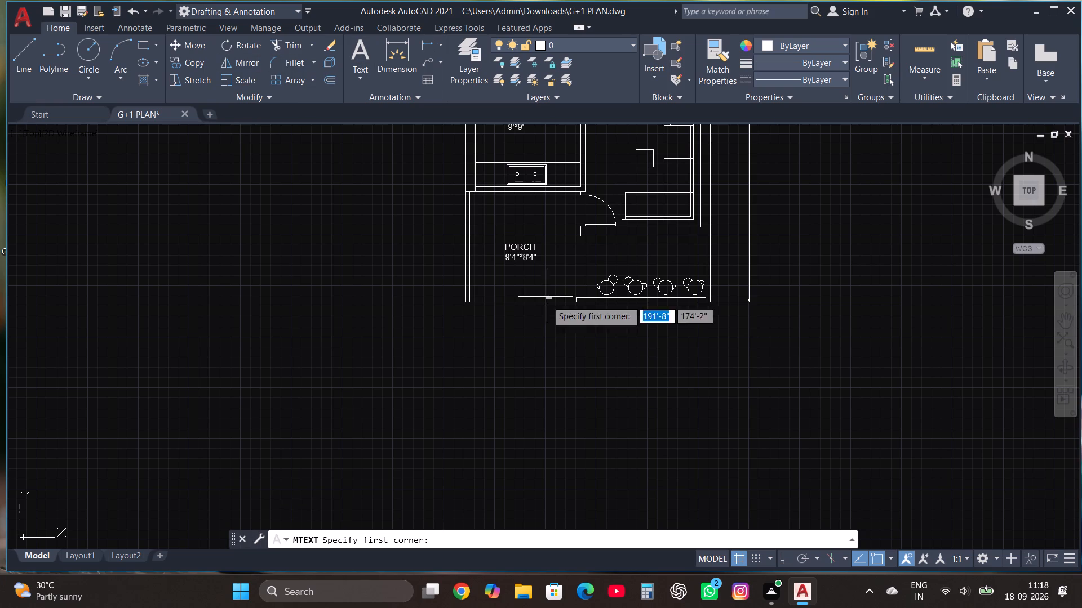
click(530, 371)
click(655, 316)
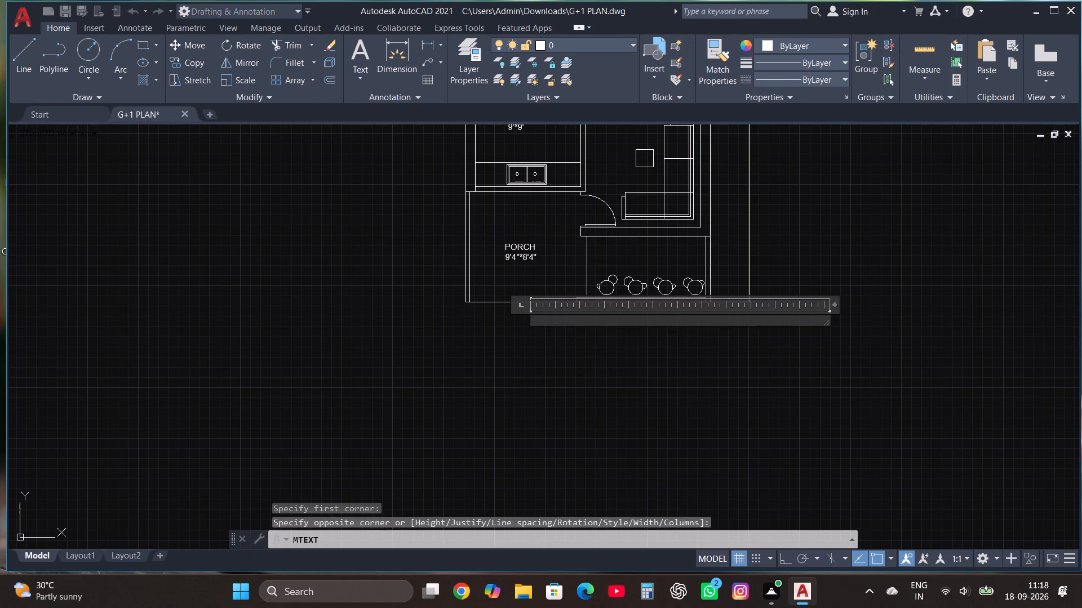
text(GR)
text(OUND FLOOR)
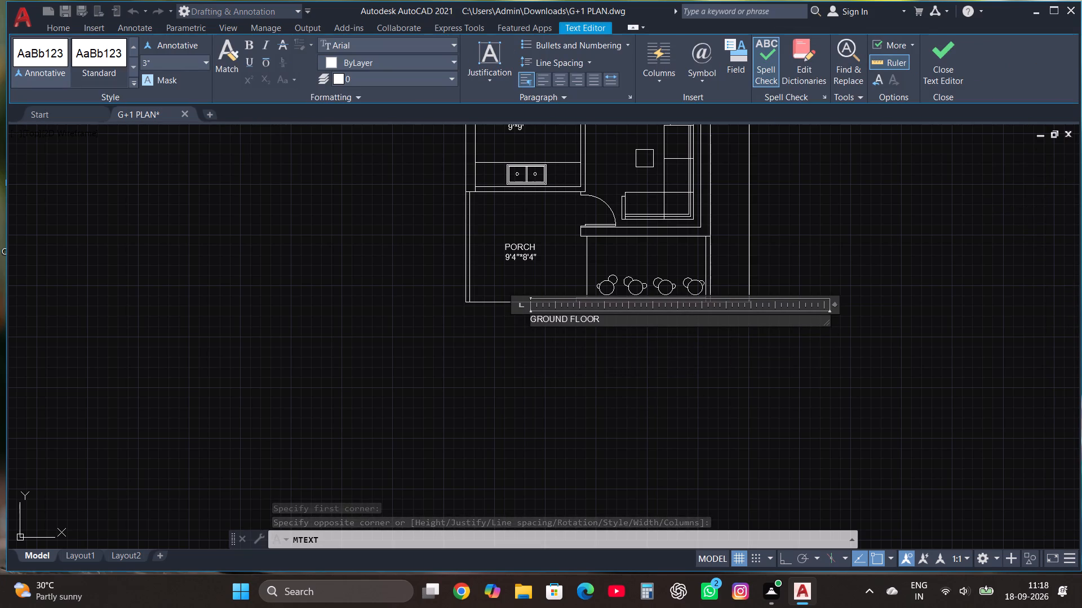
click(948, 59)
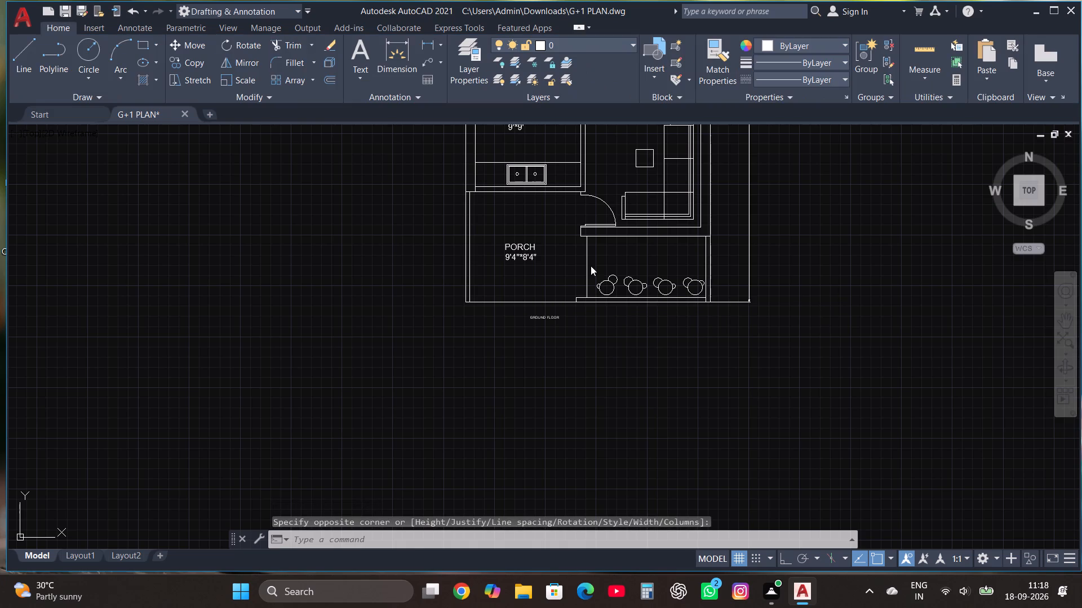
Scale up the GROUND FLOOR title until it spans slightly over half the plan's width.
click(555, 315)
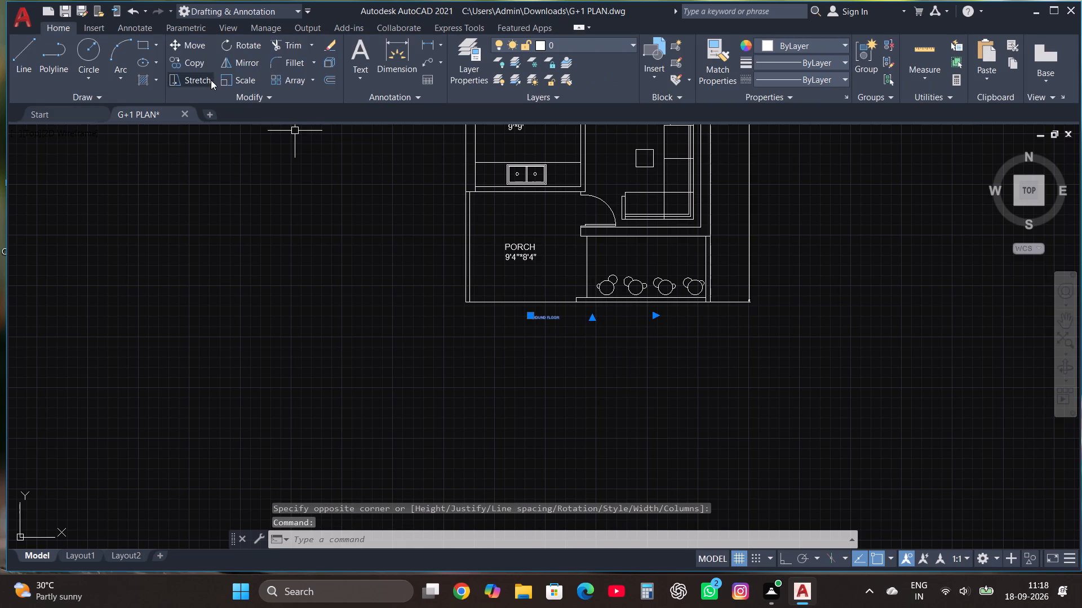
click(223, 78)
click(547, 315)
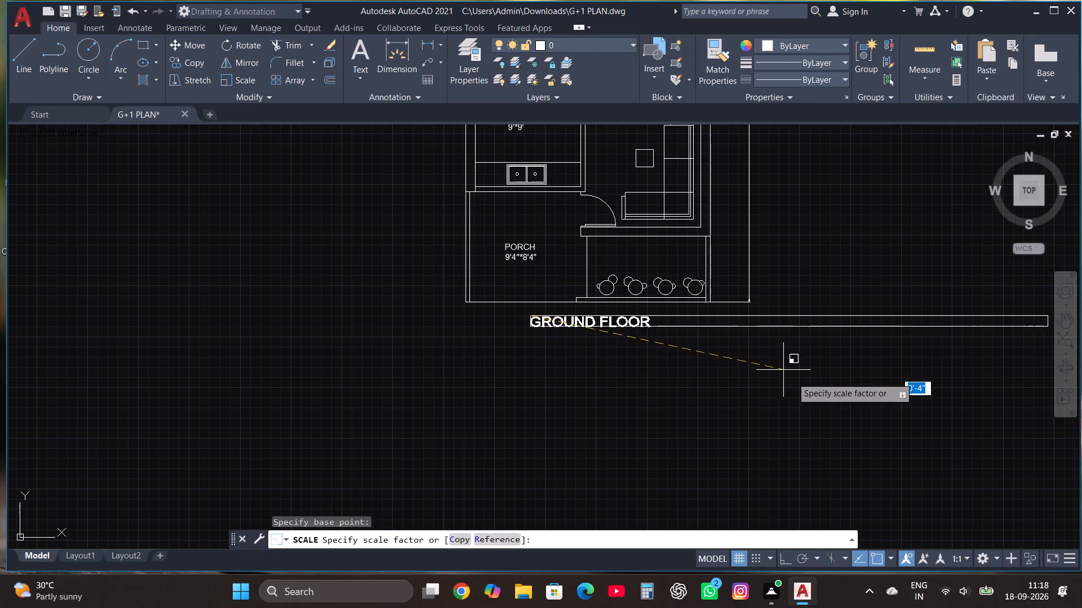
click(821, 405)
Copy the whole ground floor plan, with its dimensions and title, about 36'-5" straight to the right of the original with Ortho on.
scroll(420, 400, down, 3)
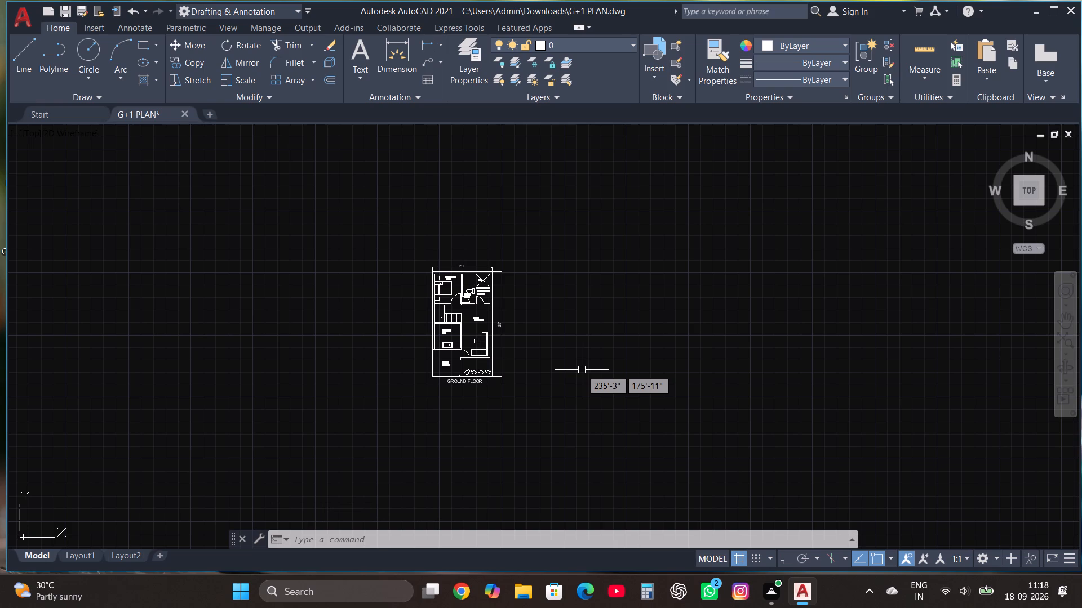
scroll(536, 366, up, 5)
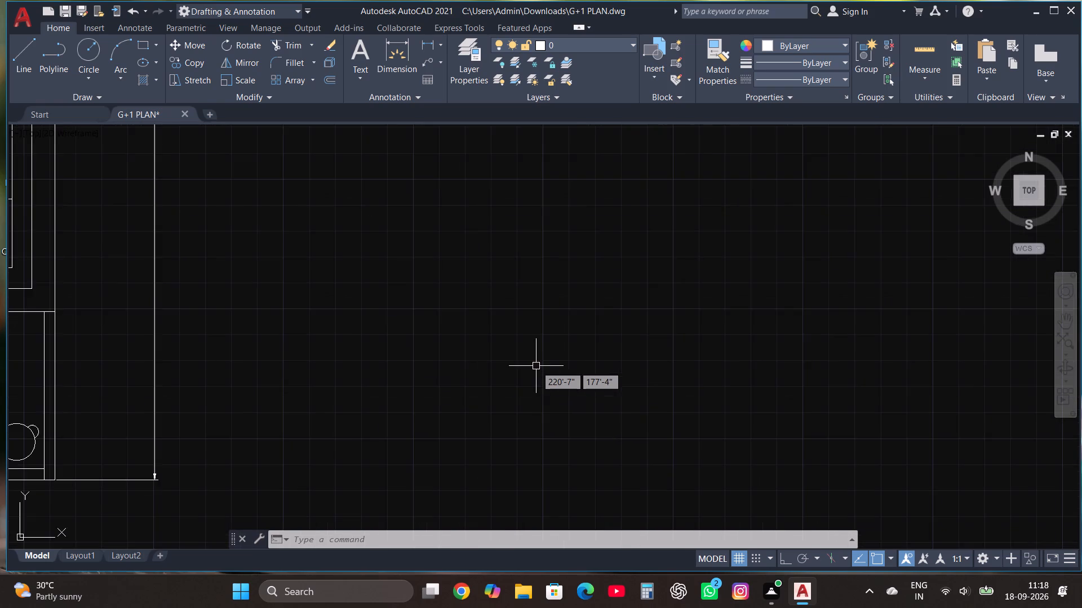
scroll(536, 366, down, 3)
scroll(212, 397, down, 1)
scroll(216, 345, up, 1)
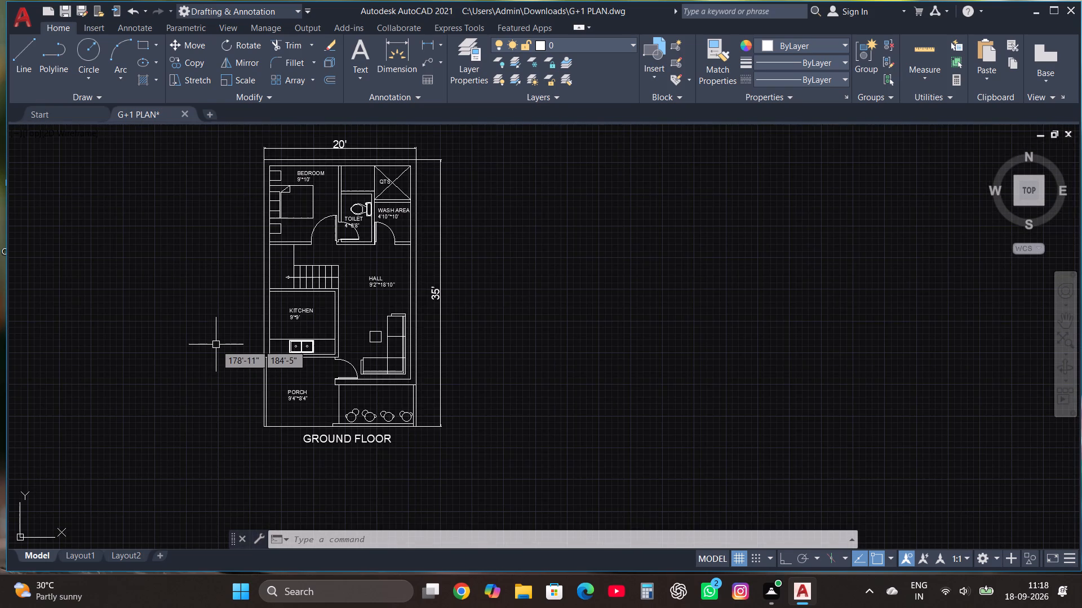
drag(222, 470, 225, 462)
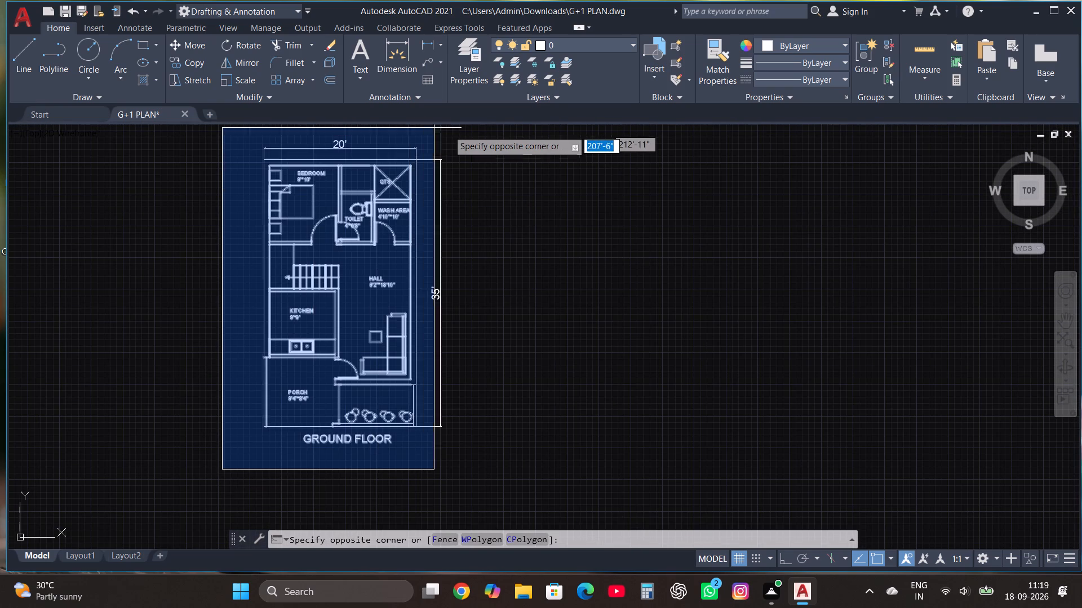
click(455, 131)
click(191, 69)
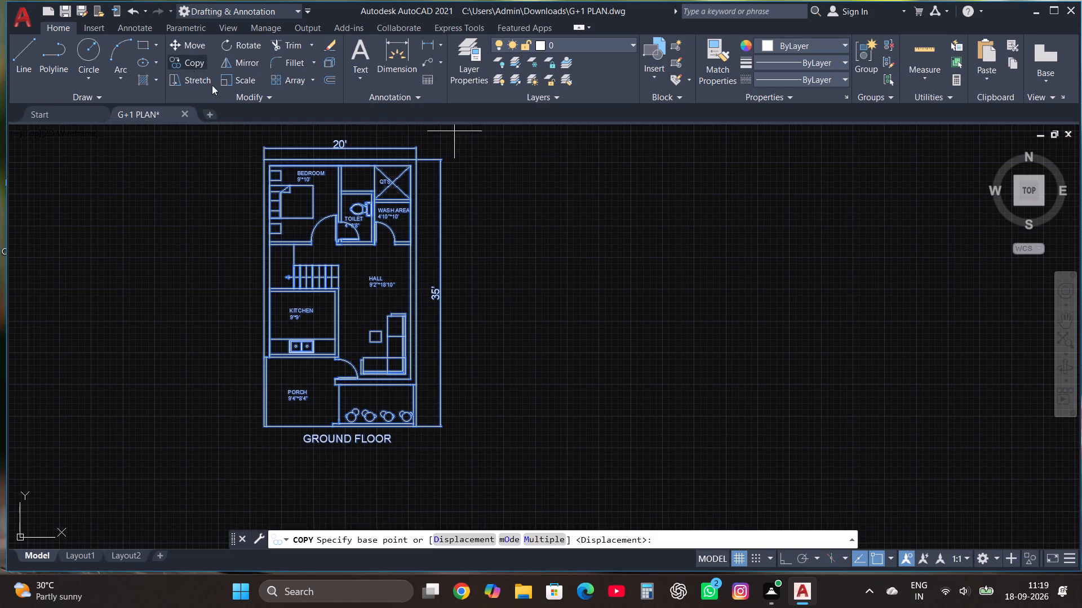
click(349, 305)
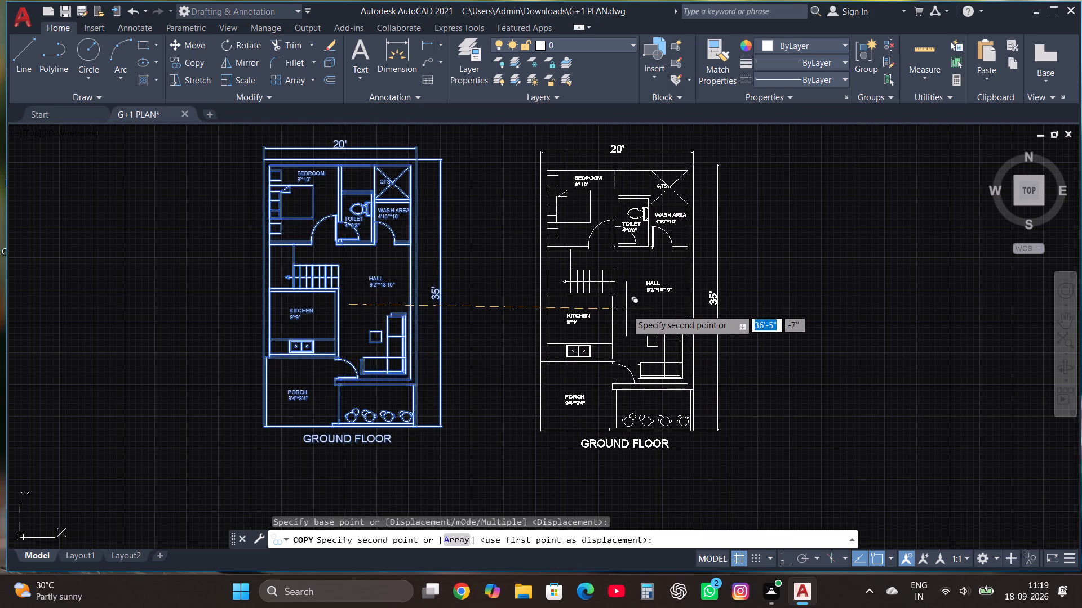
key(F8)
click(626, 309)
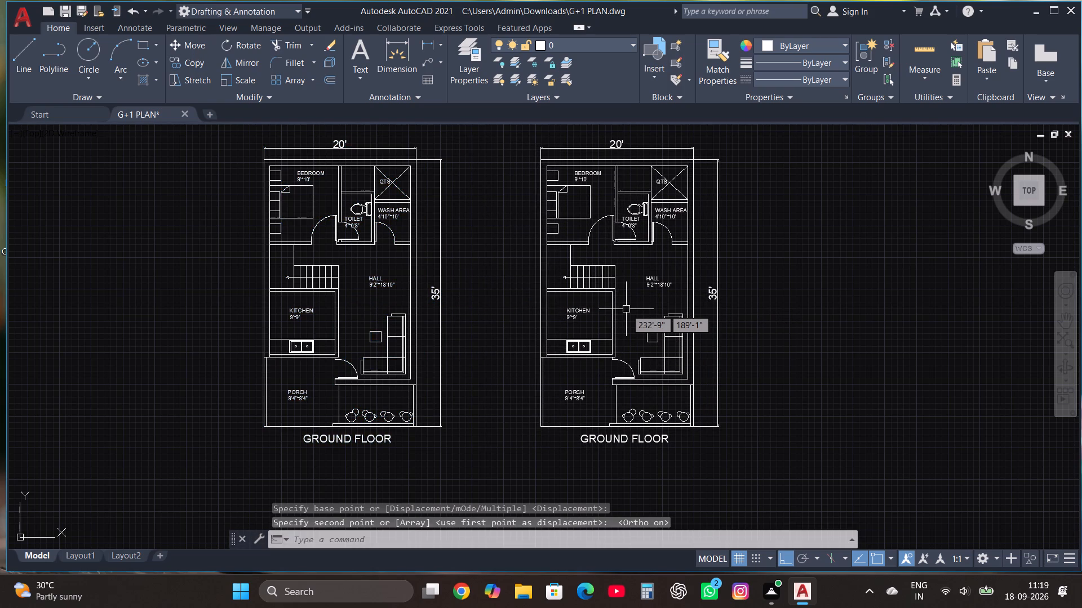
Erase the WC fixture and the two horizontal wall lines above the toilet in the copied plan.
key(Escape)
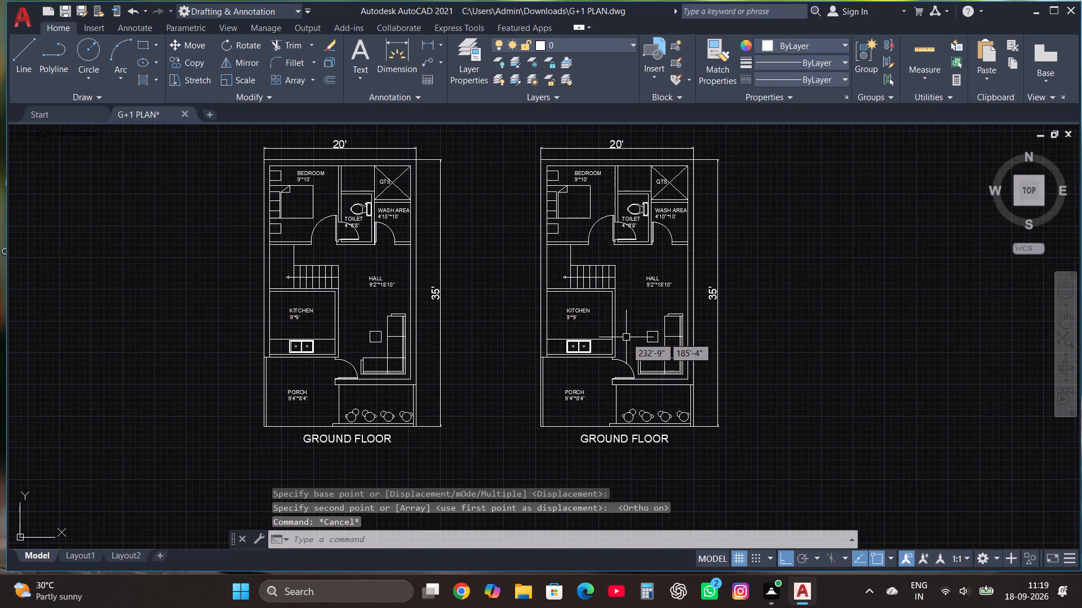
scroll(626, 330, down, 1)
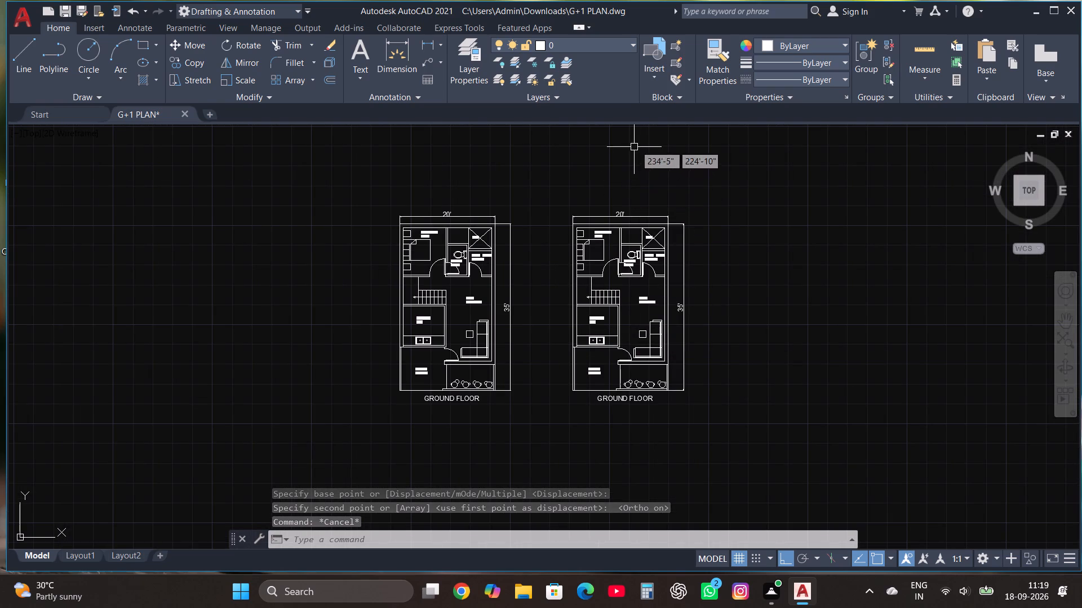
scroll(676, 236, up, 1)
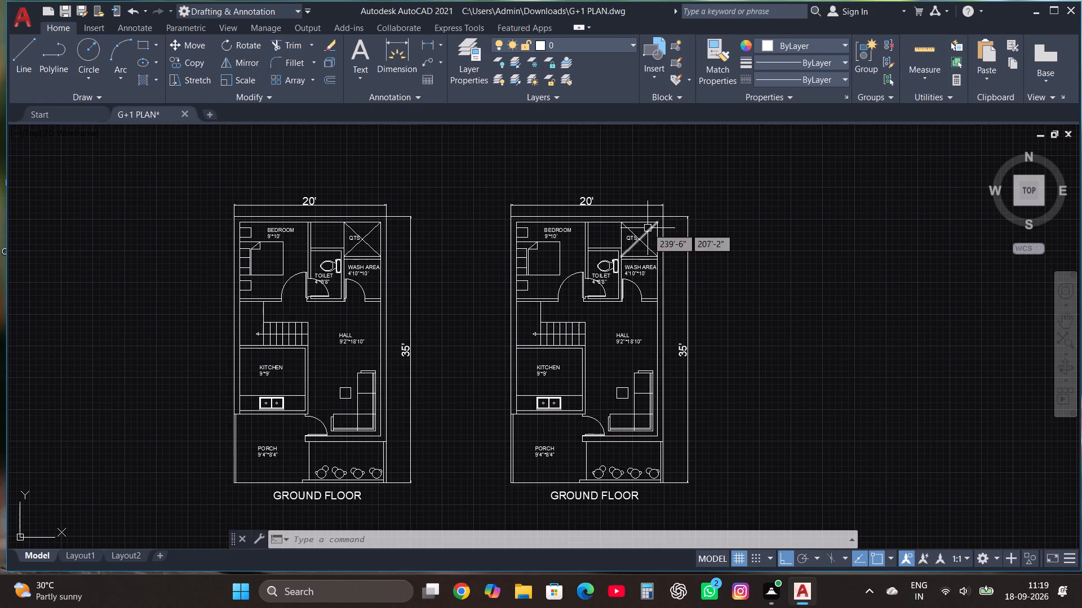
scroll(626, 258, up, 1)
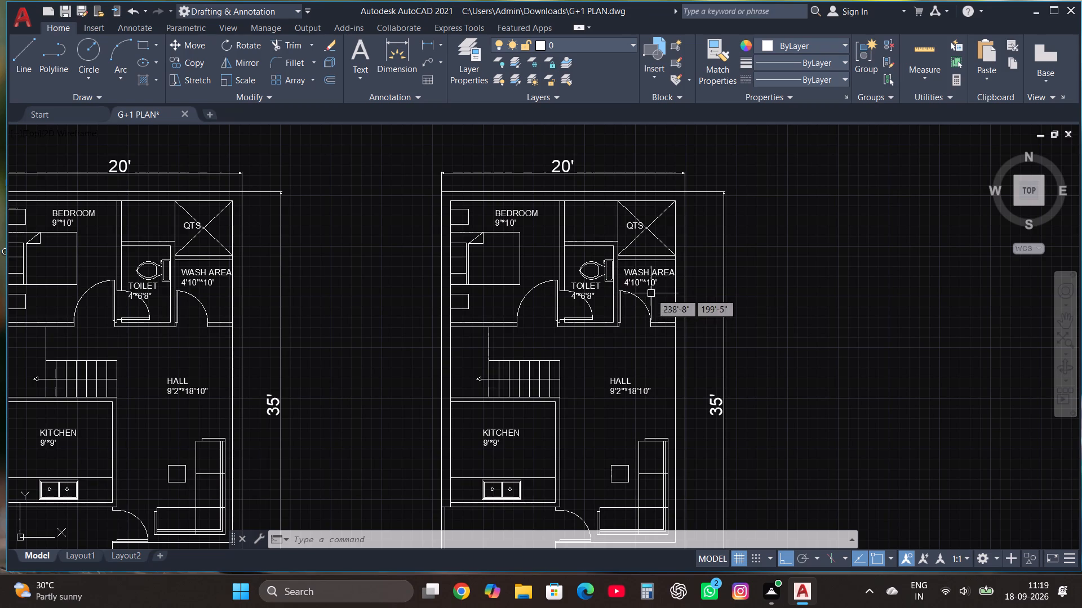
scroll(628, 271, up, 1)
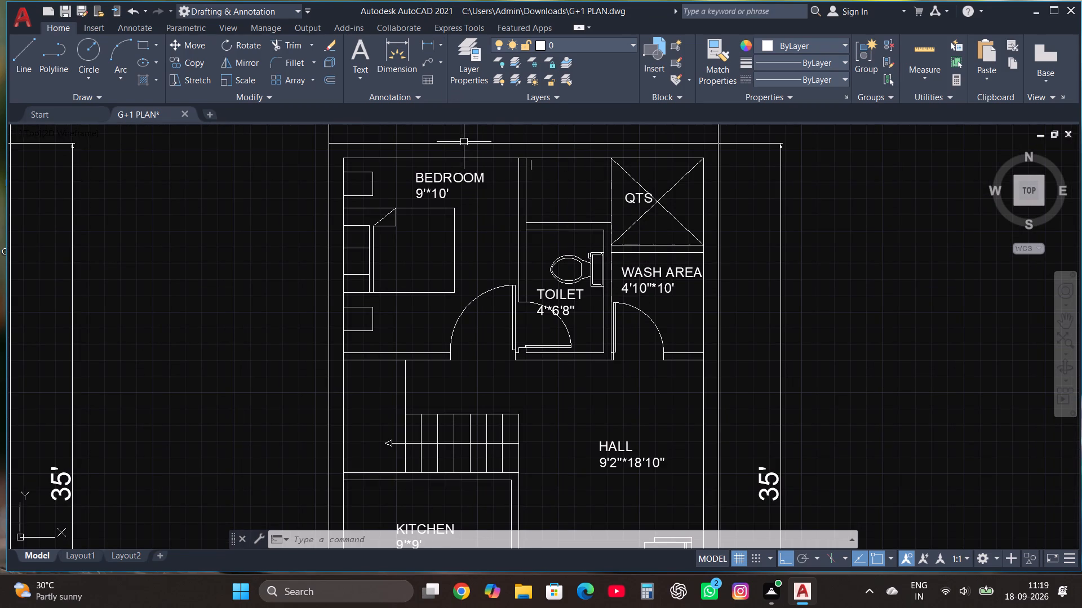
click(591, 283)
key(Delete)
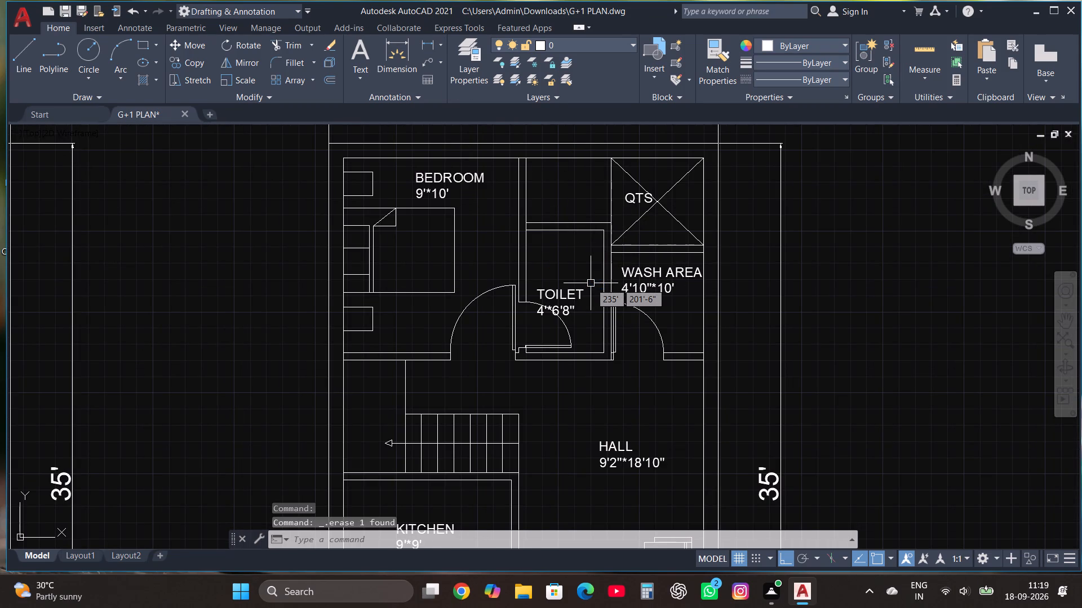
drag(591, 283, 591, 278)
click(570, 213)
key(Delete)
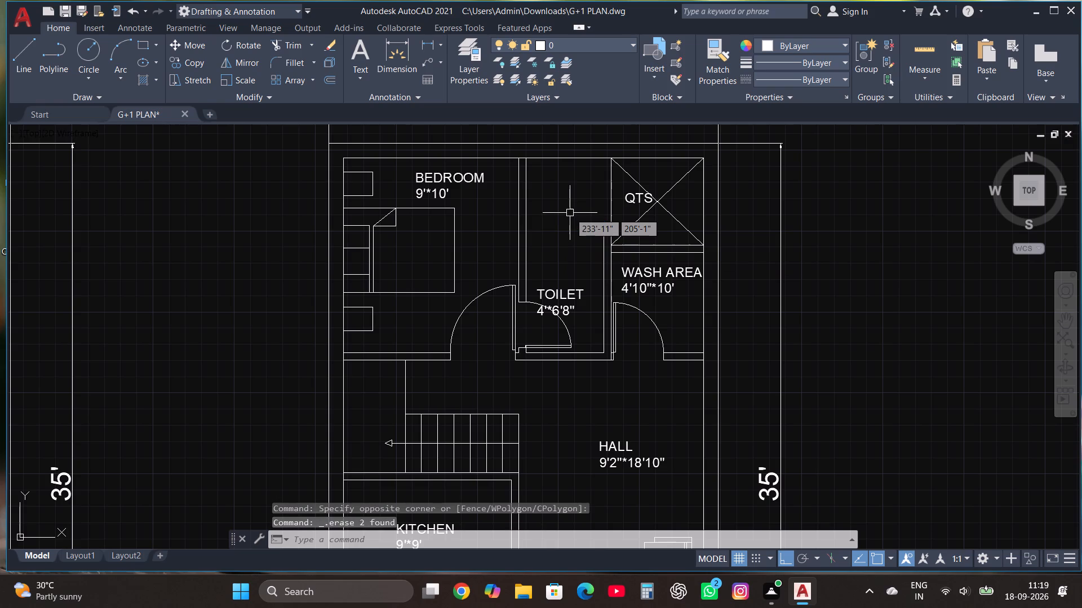
Trim away the wall between the bedroom and toilet and the toilet's bottom wall lines in the copied plan.
click(274, 42)
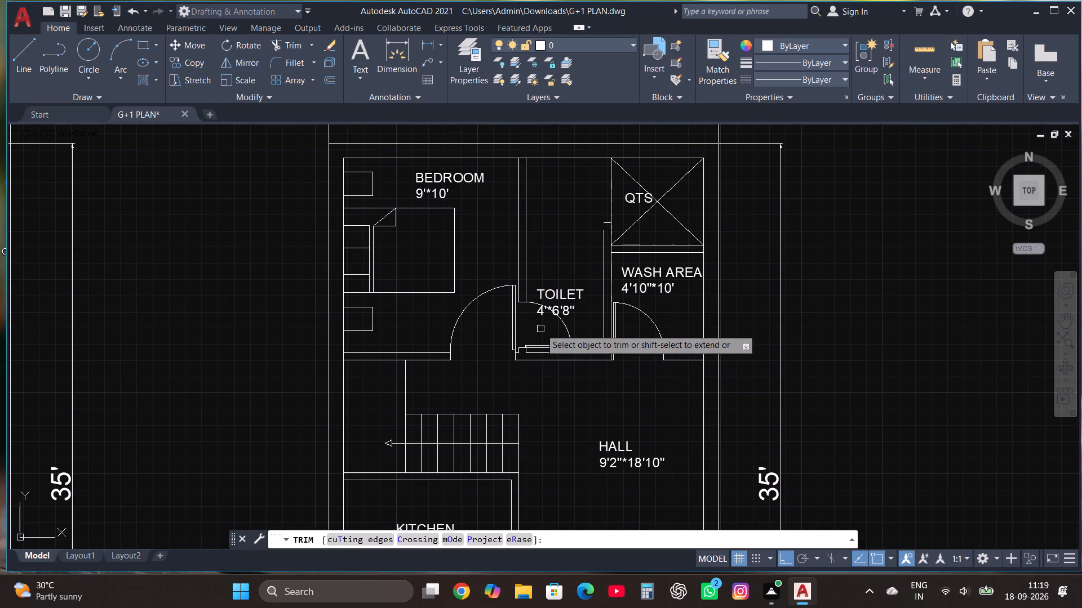
drag(505, 253, 551, 392)
drag(513, 361, 533, 292)
drag(533, 292, 533, 380)
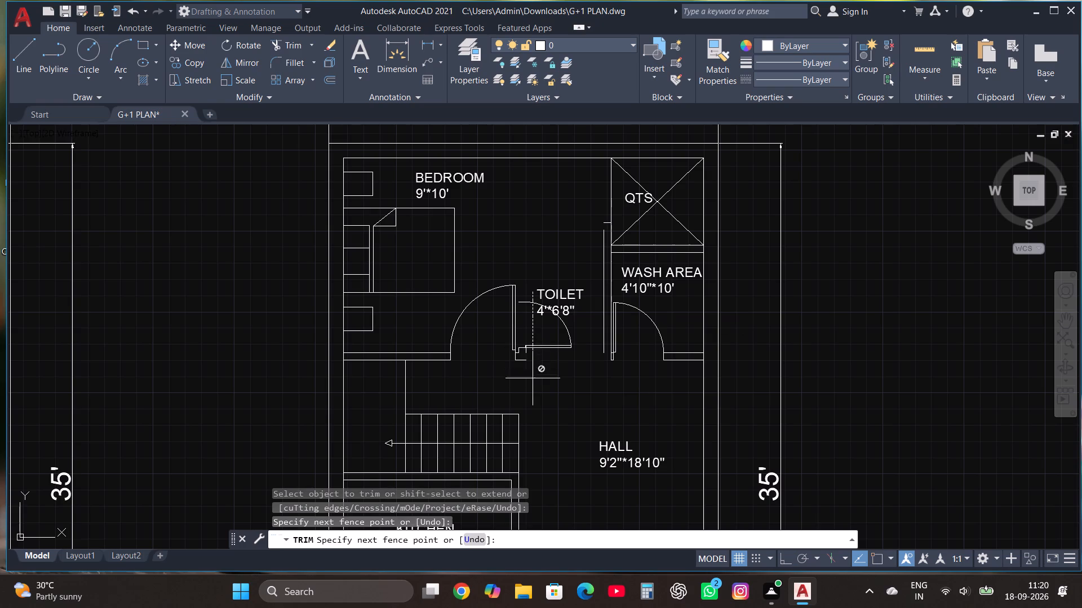
drag(533, 380, 533, 381)
click(526, 350)
click(518, 360)
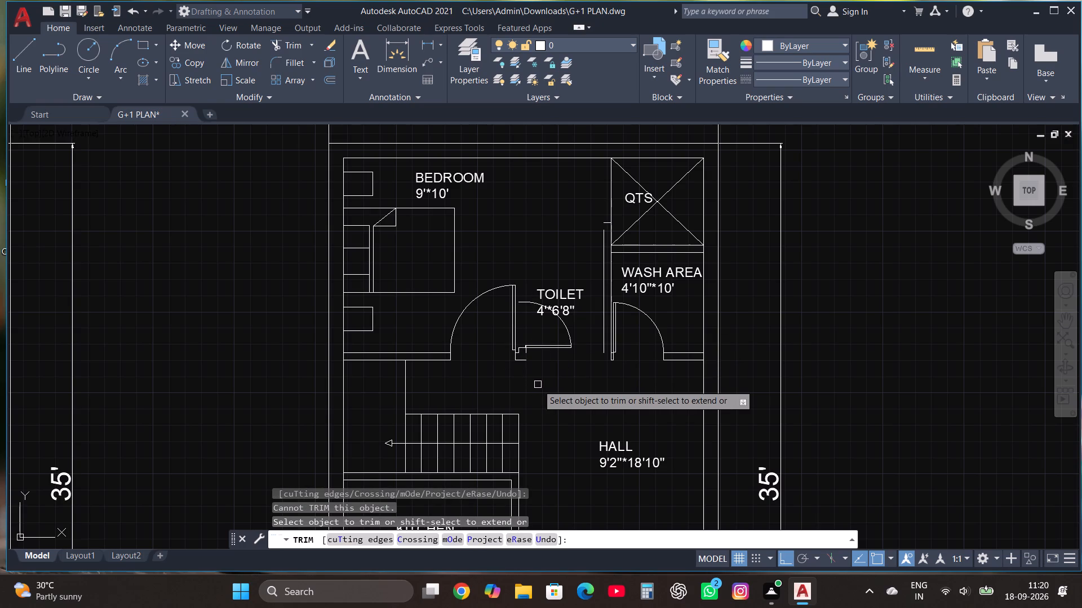
key(Escape)
Delete the toilet door and the TOILET 4'*6'8" label from the copied plan.
click(559, 381)
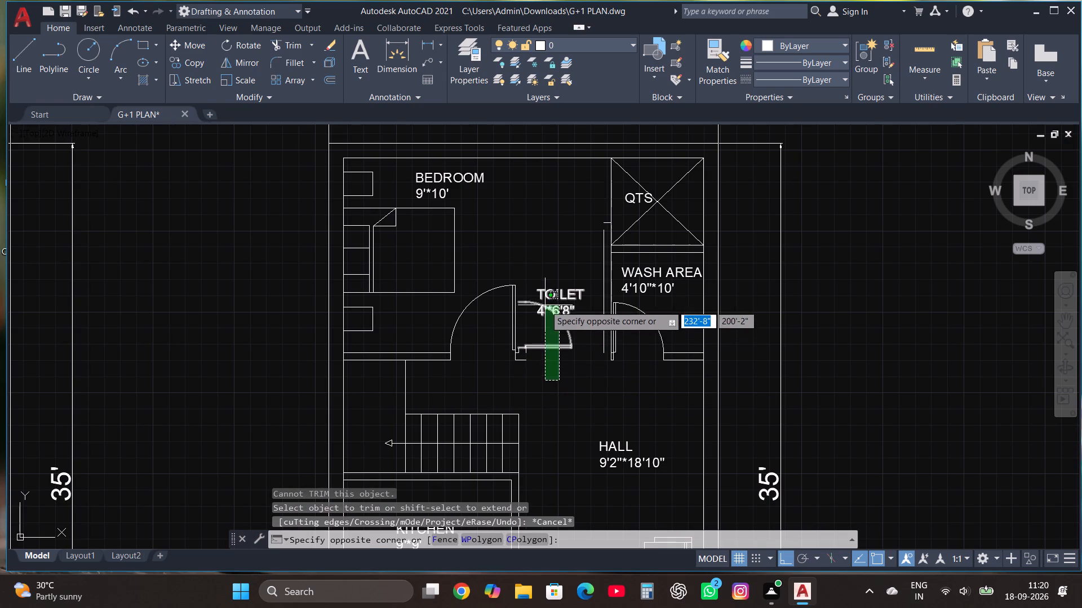
click(546, 288)
key(Delete)
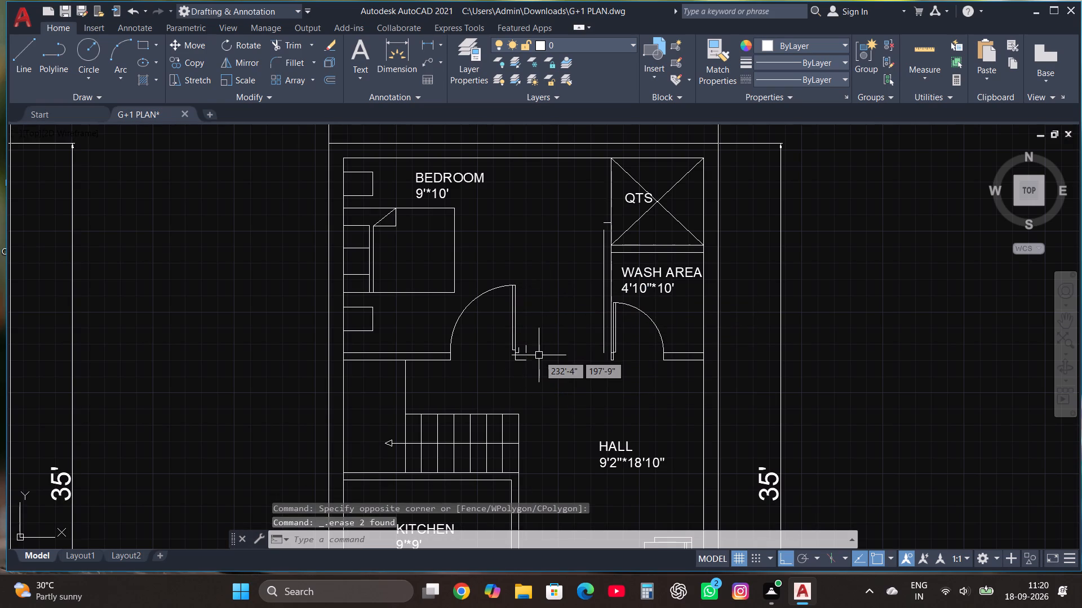
Delete the leftover wall fragments beside the bedroom door where the toilet was.
click(520, 347)
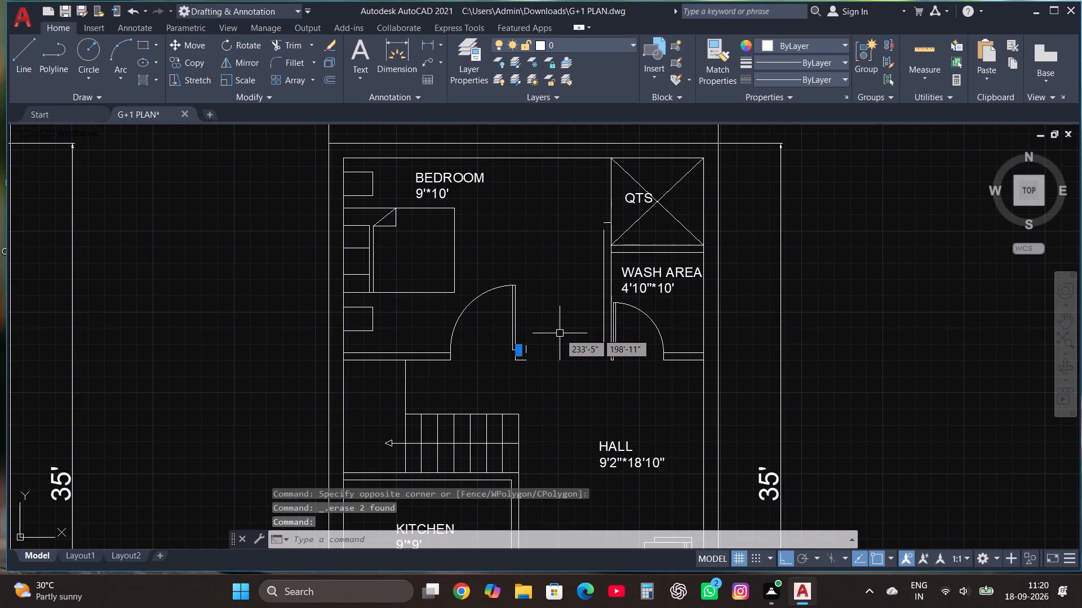
key(Insert)
key(BackSpace)
key(Delete)
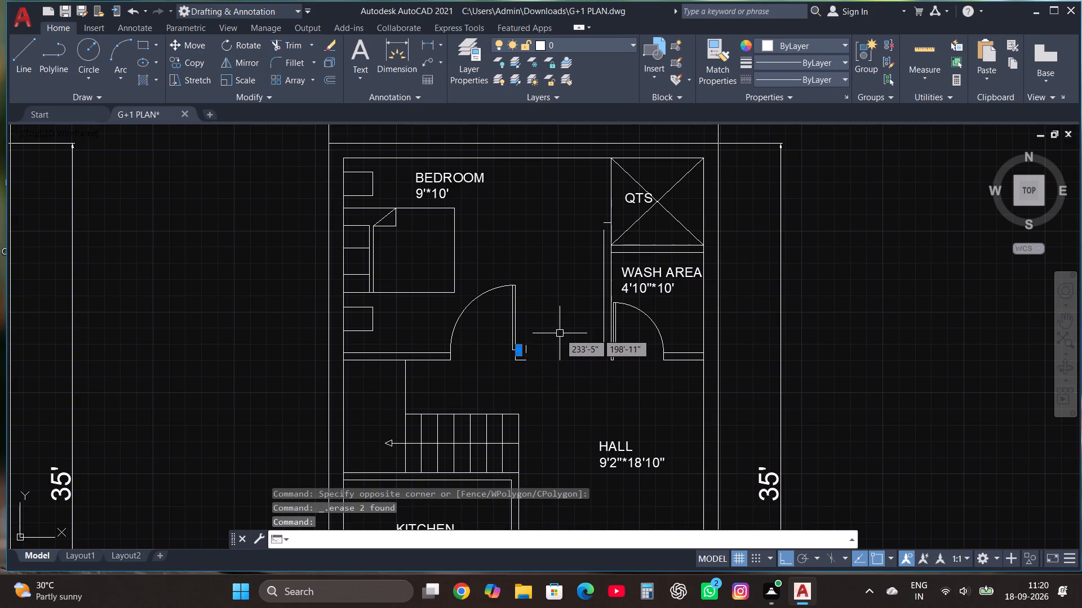
key(Delete)
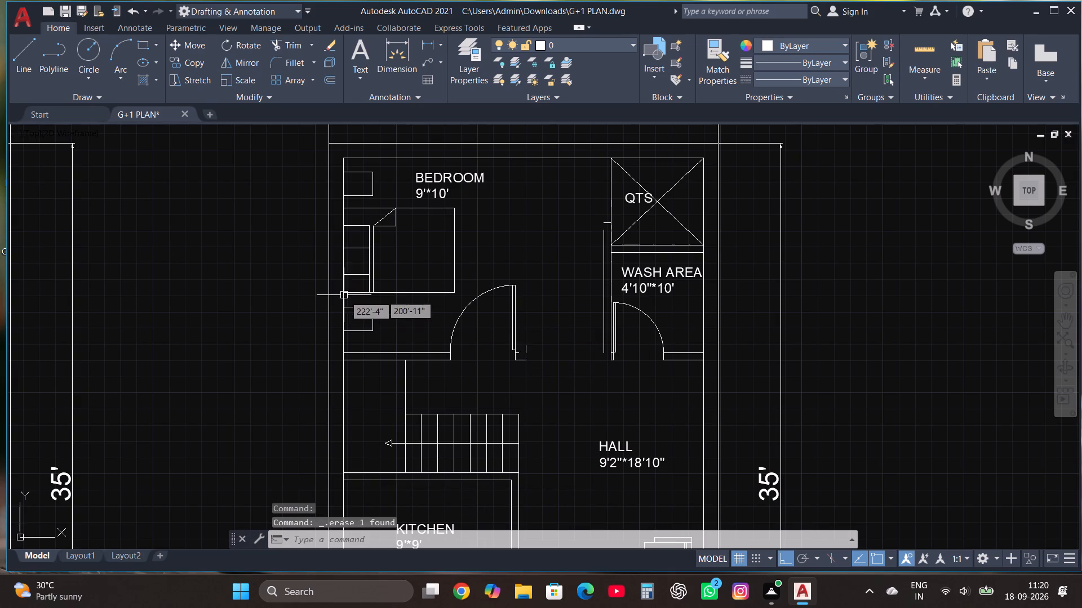
scroll(479, 333, up, 2)
click(632, 412)
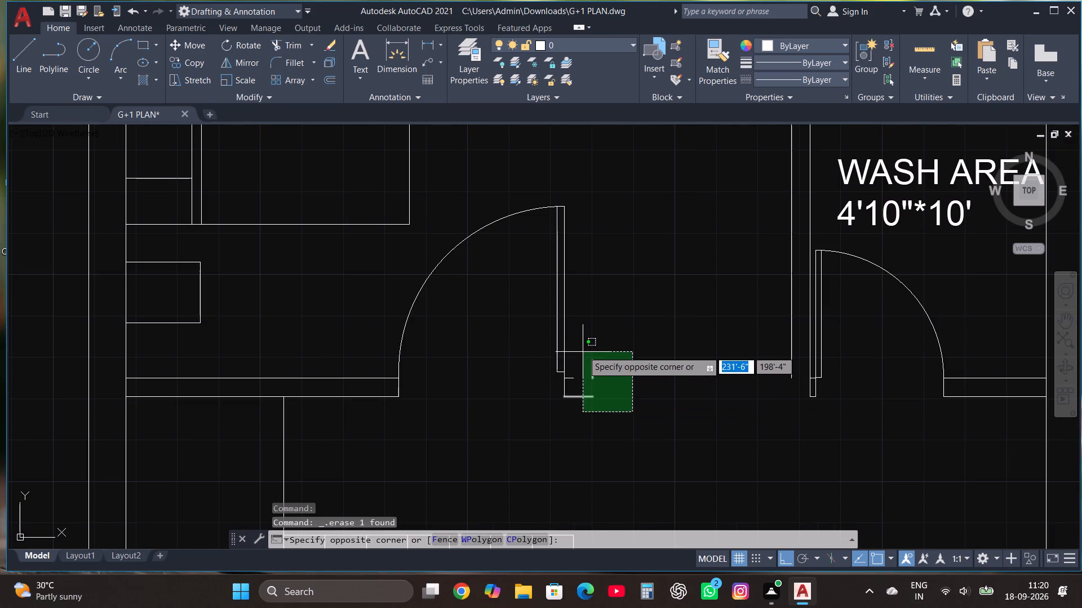
click(572, 336)
key(Delete)
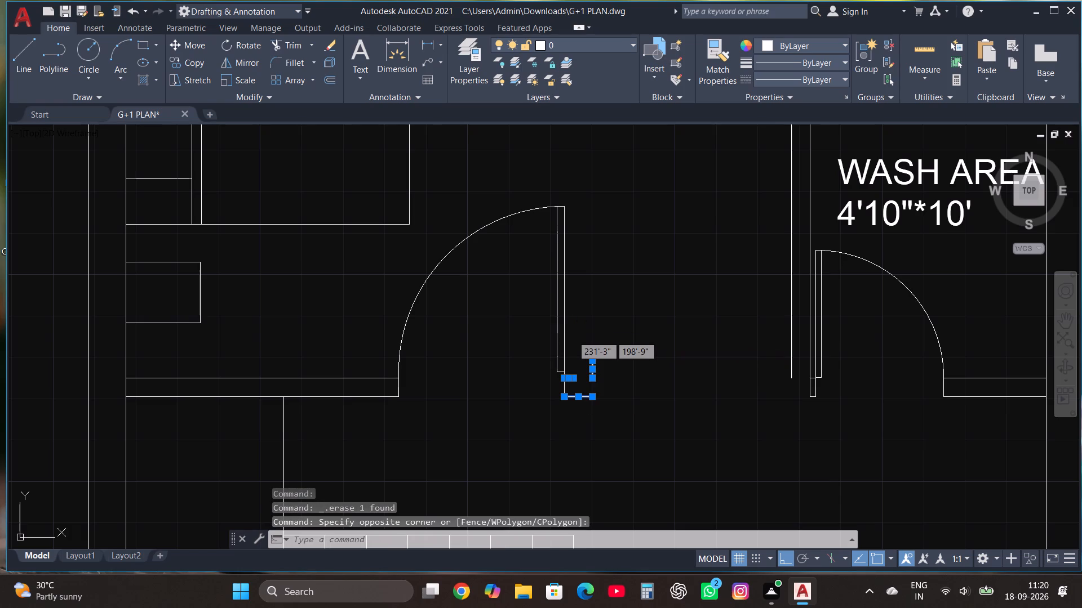
Draw a vertical line from the top of the wash area's inner wall line up past the bedroom's top wall line.
scroll(503, 379, down, 2)
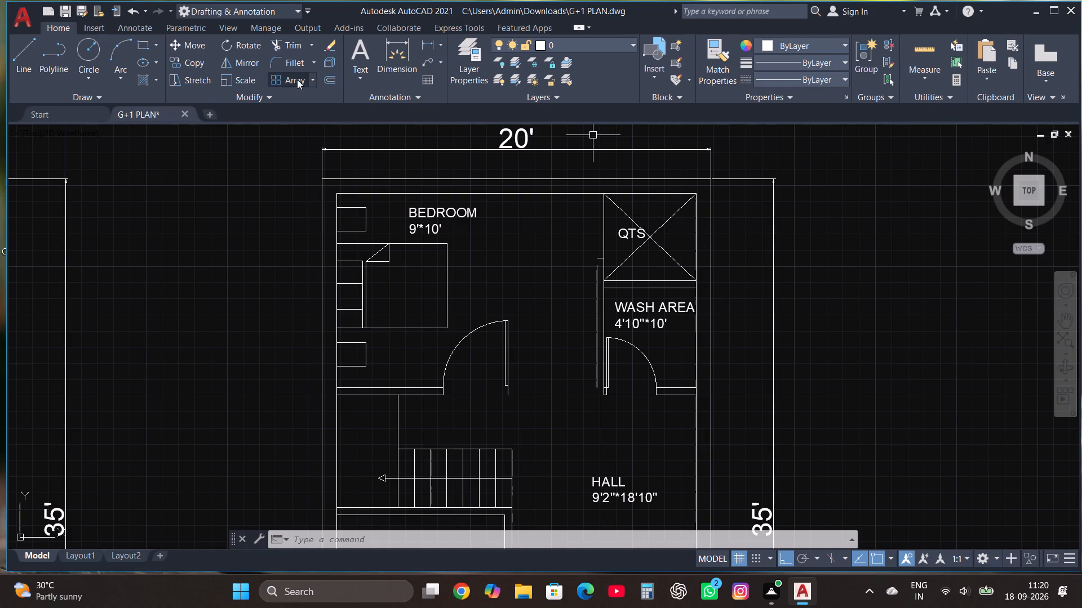
click(25, 57)
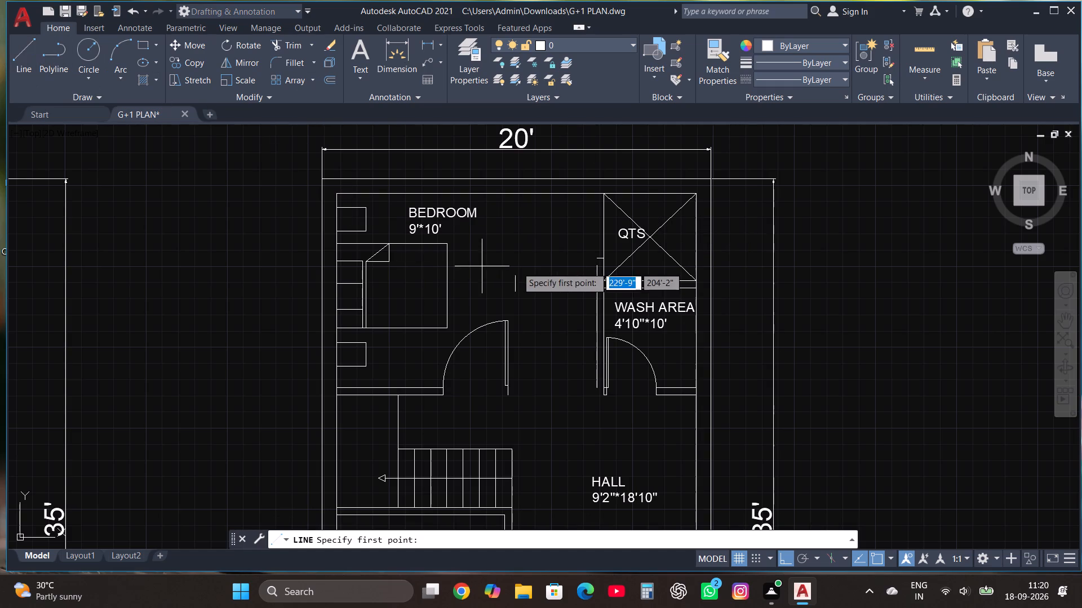
click(596, 266)
scroll(586, 198, up, 2)
click(609, 177)
key(Escape)
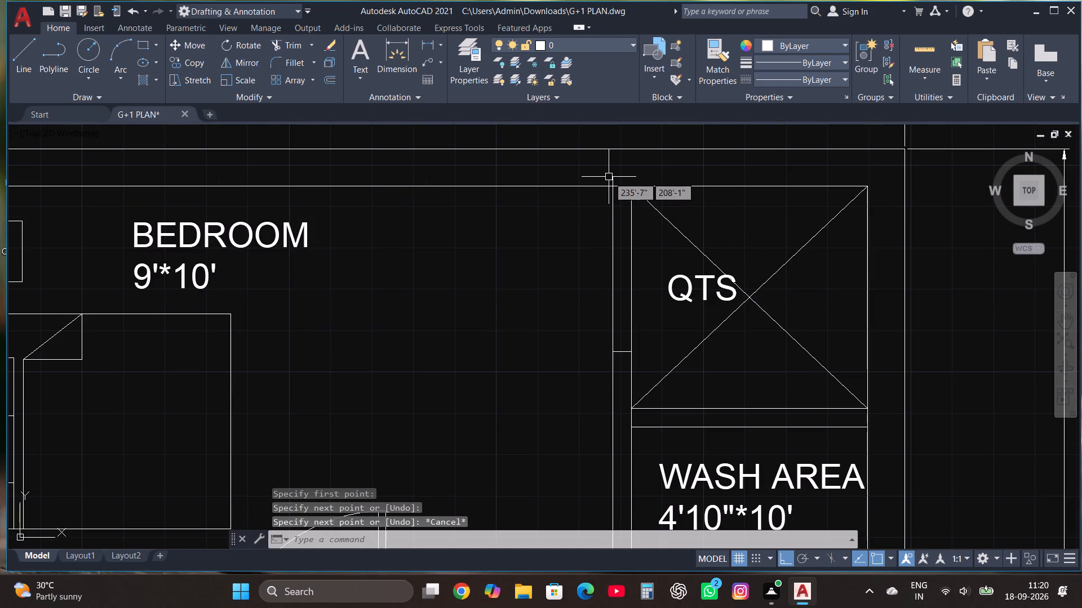
Trim the new wall line's overshoot at the top wall and the short stub crossing the wall beside QTS.
click(292, 48)
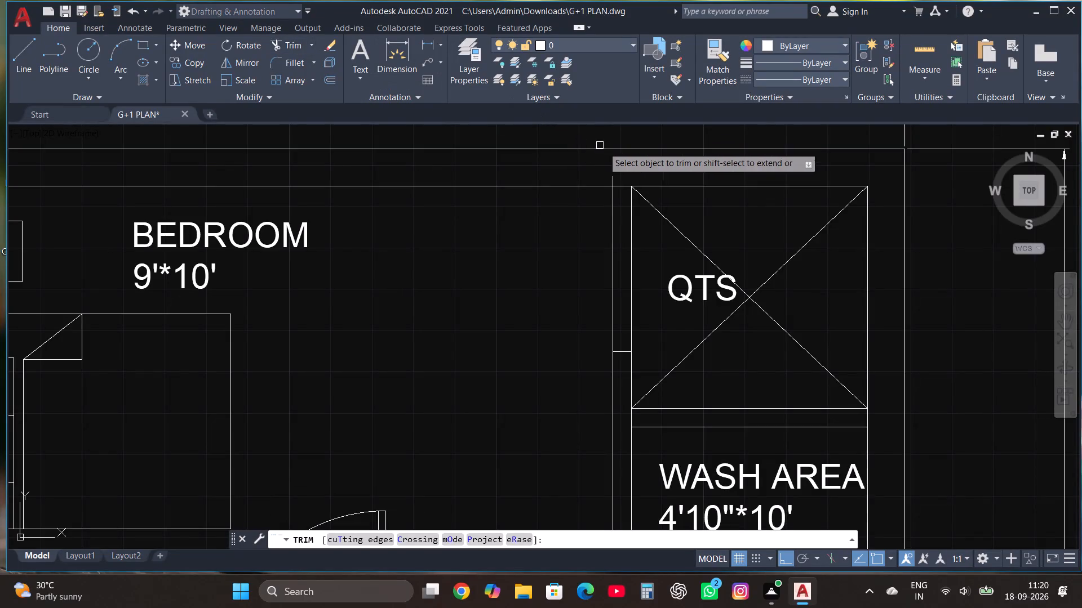
click(612, 178)
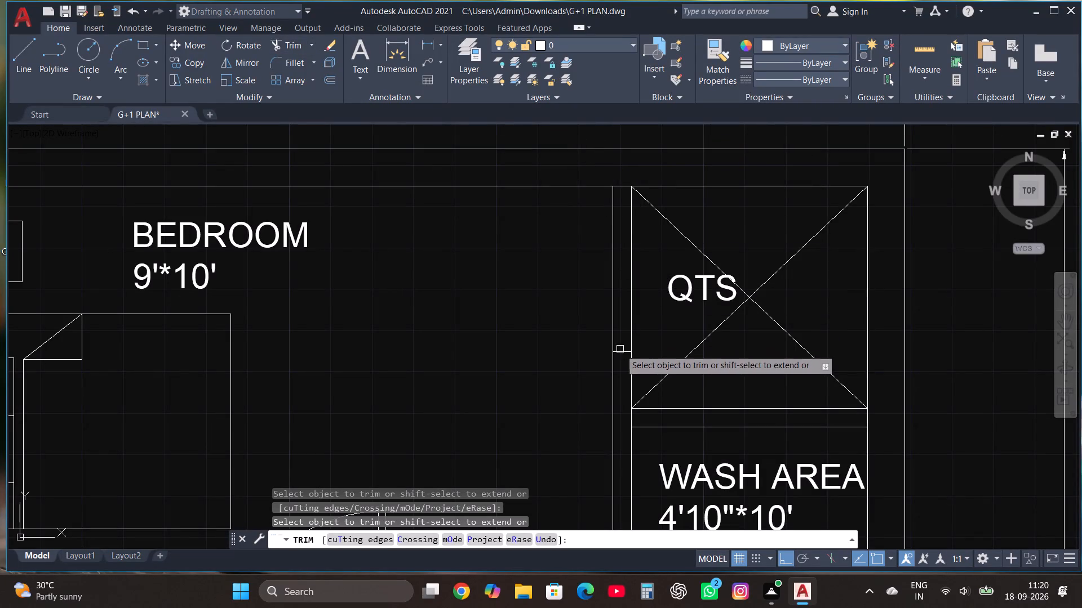
click(620, 353)
scroll(467, 240, down, 3)
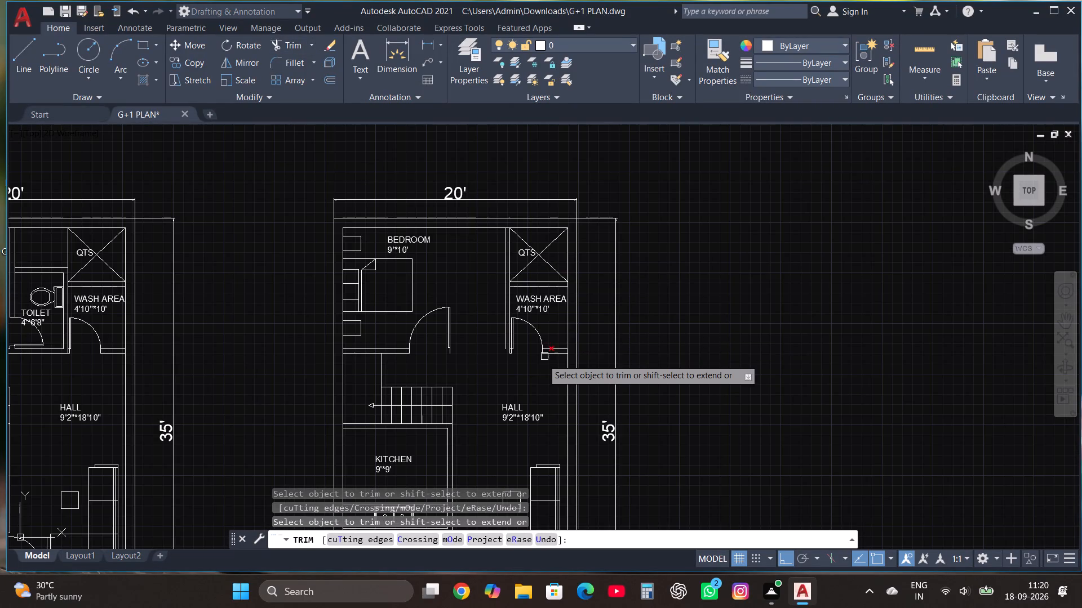
scroll(533, 363, up, 2)
key(Escape)
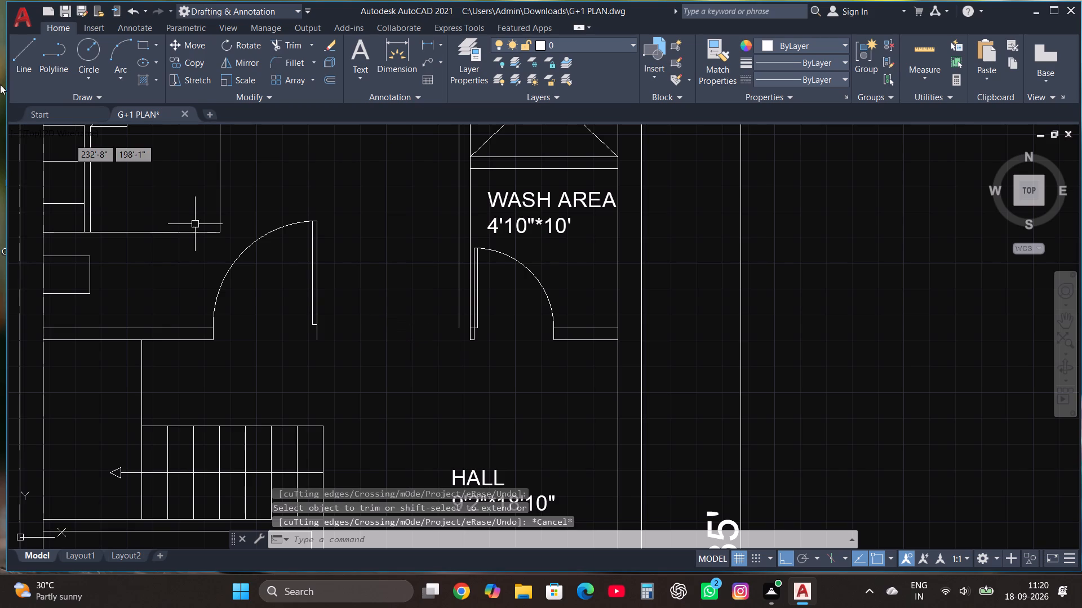
Draw the missing double wall line, about 11' long, from the bedroom door opening across to the wash area door's far jamb.
click(17, 51)
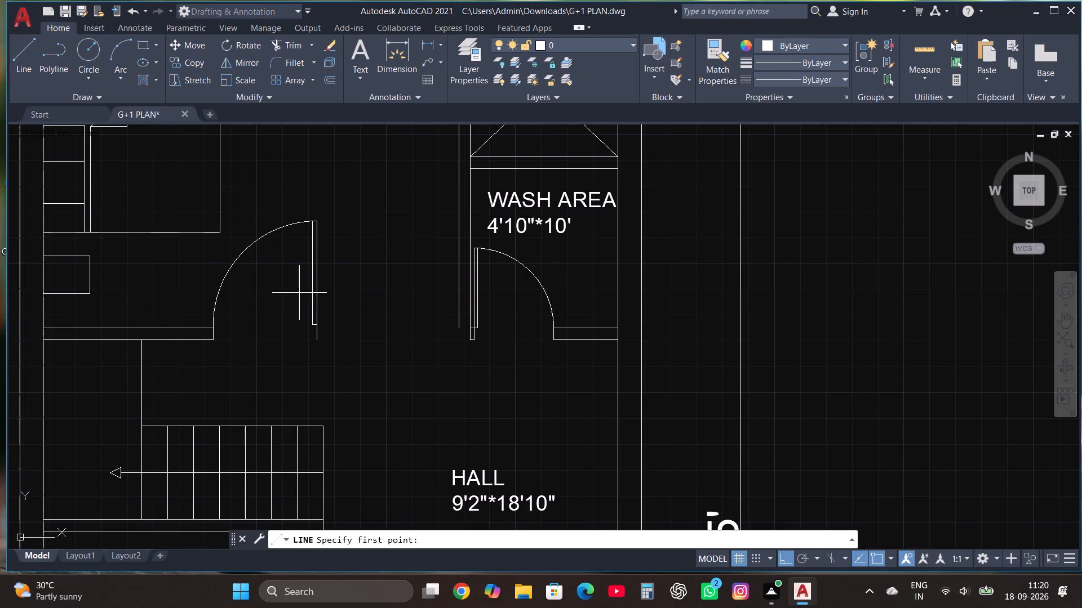
scroll(362, 334, down, 1)
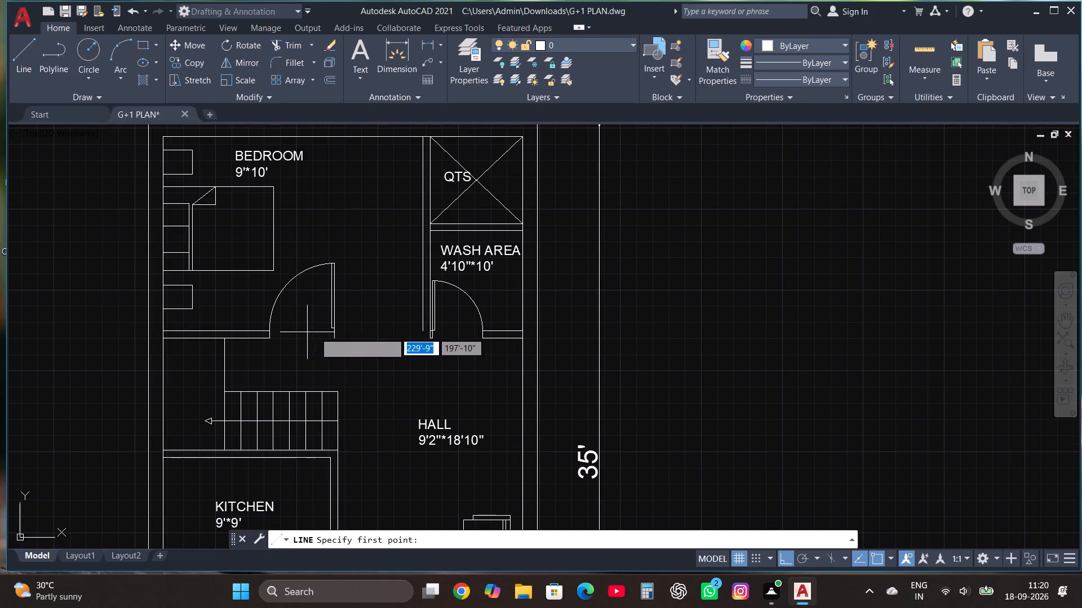
scroll(269, 332, up, 1)
click(269, 329)
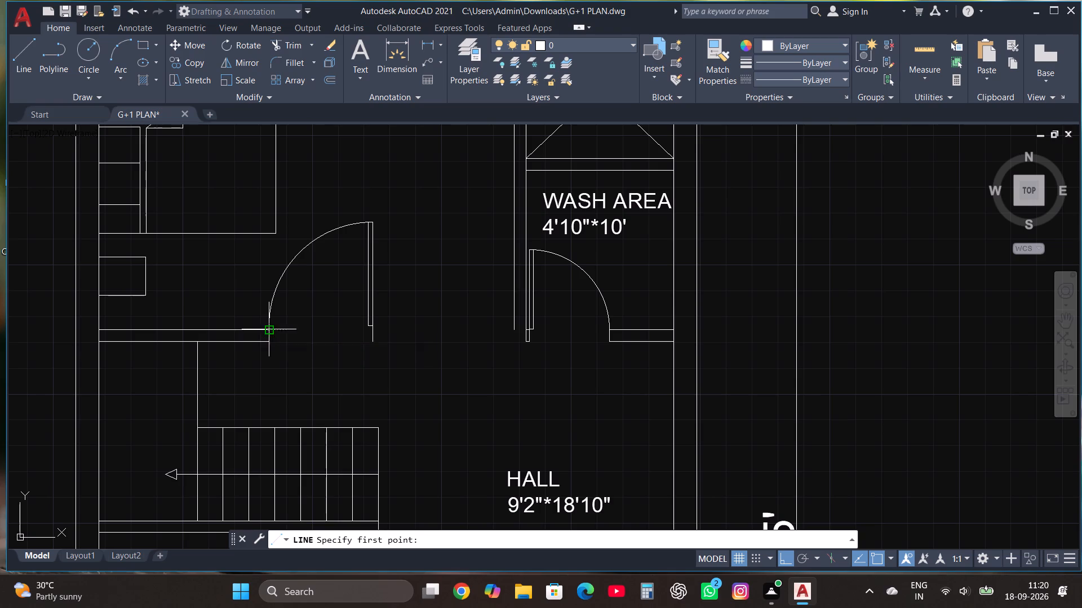
click(607, 327)
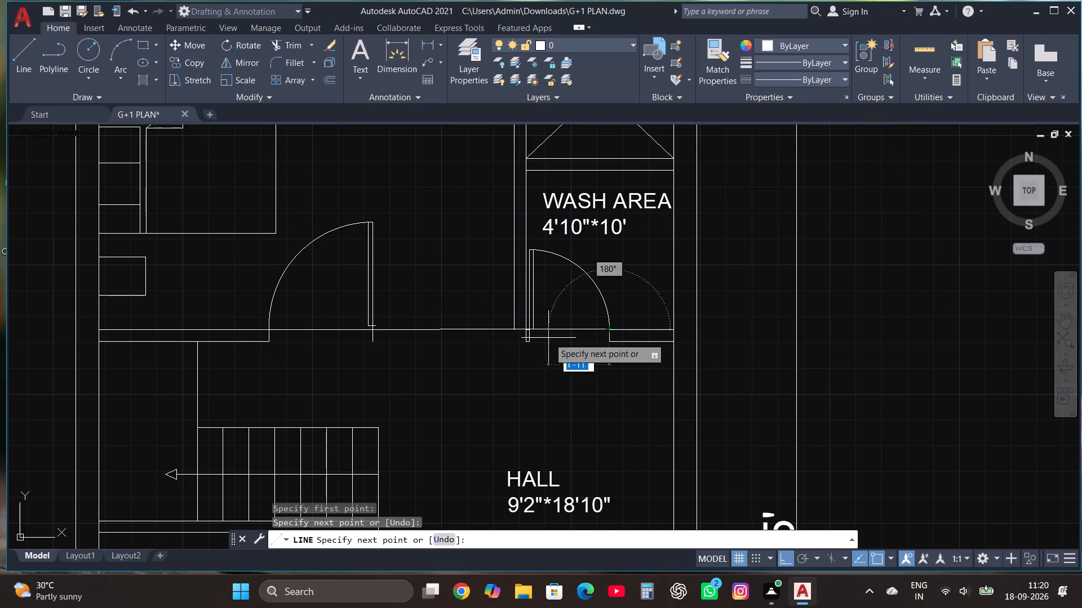
click(608, 340)
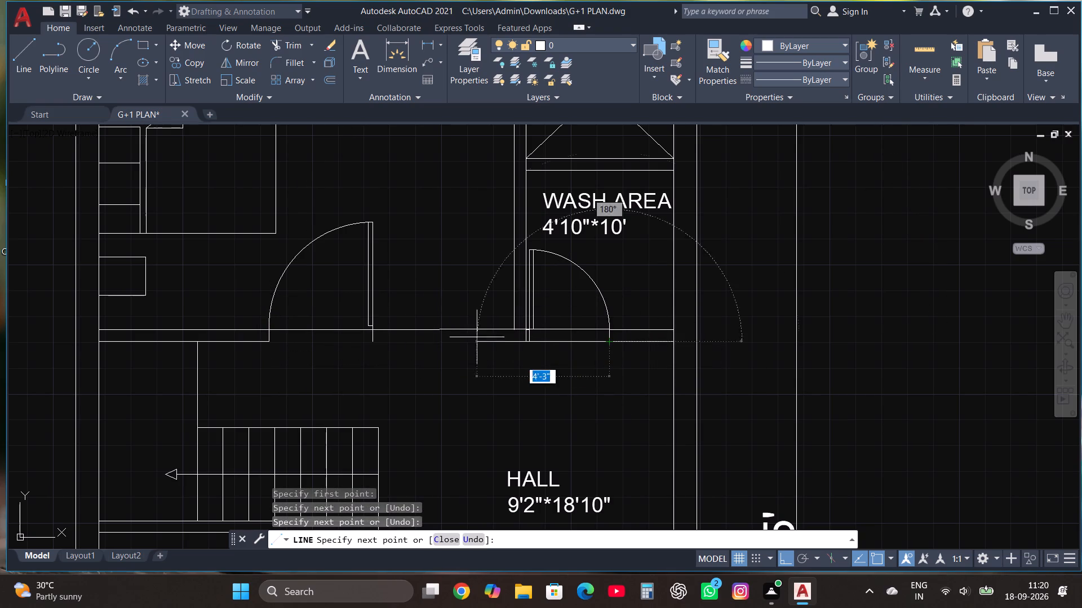
click(270, 342)
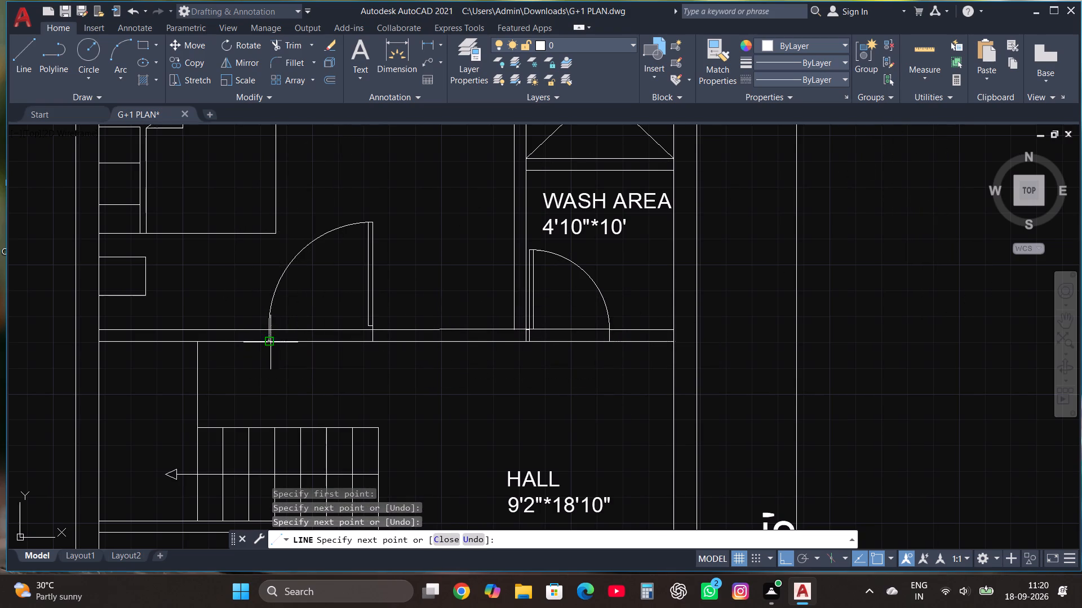
key(Escape)
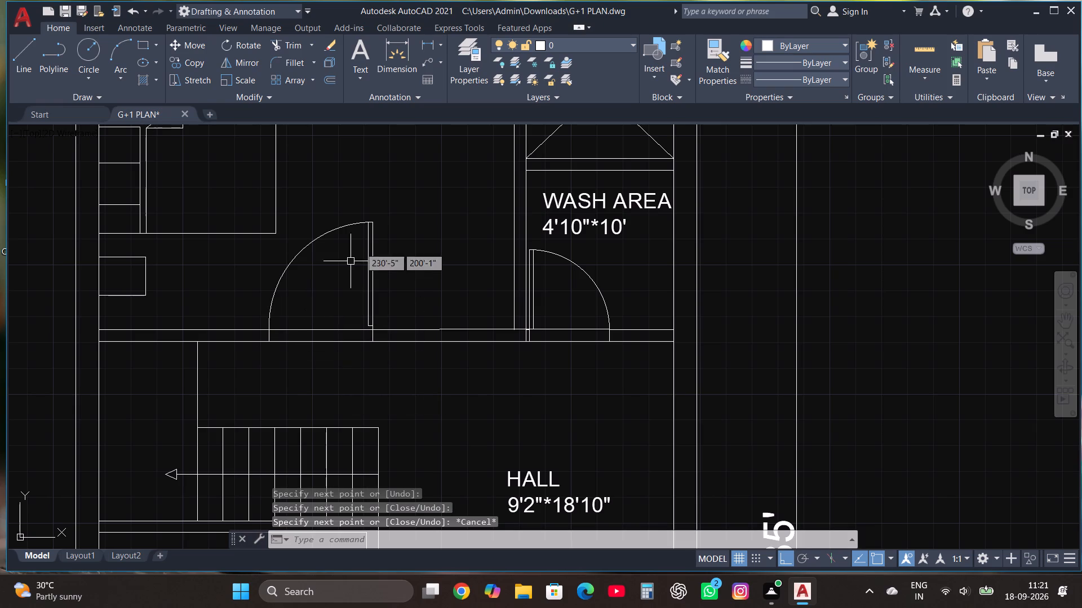
Move the wash area door straight out of its opening to the empty space beyond the plan's 35' dimension.
click(557, 260)
click(562, 249)
click(564, 257)
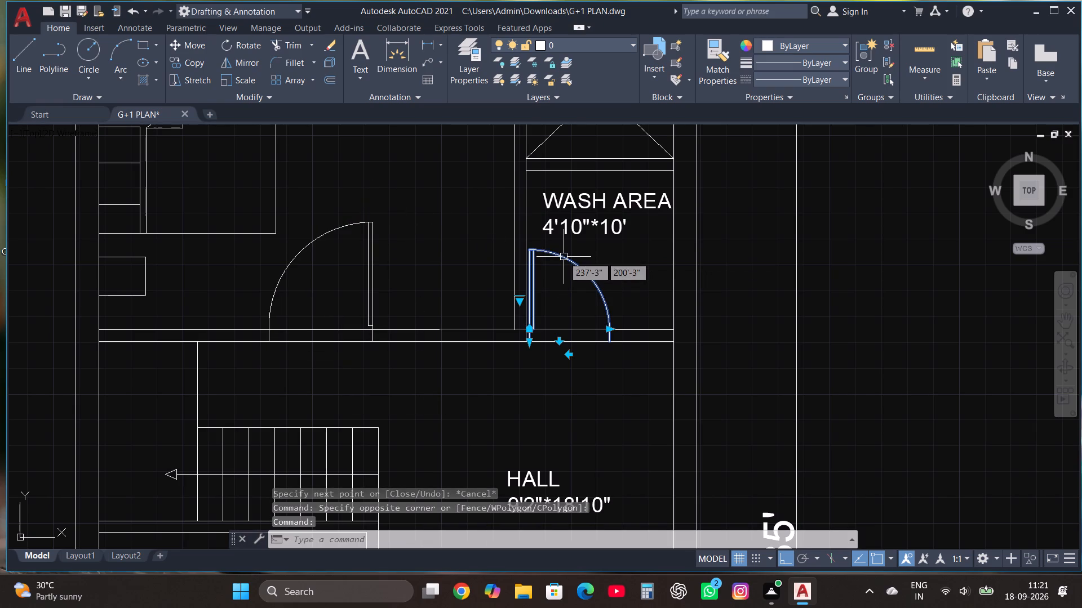
click(197, 43)
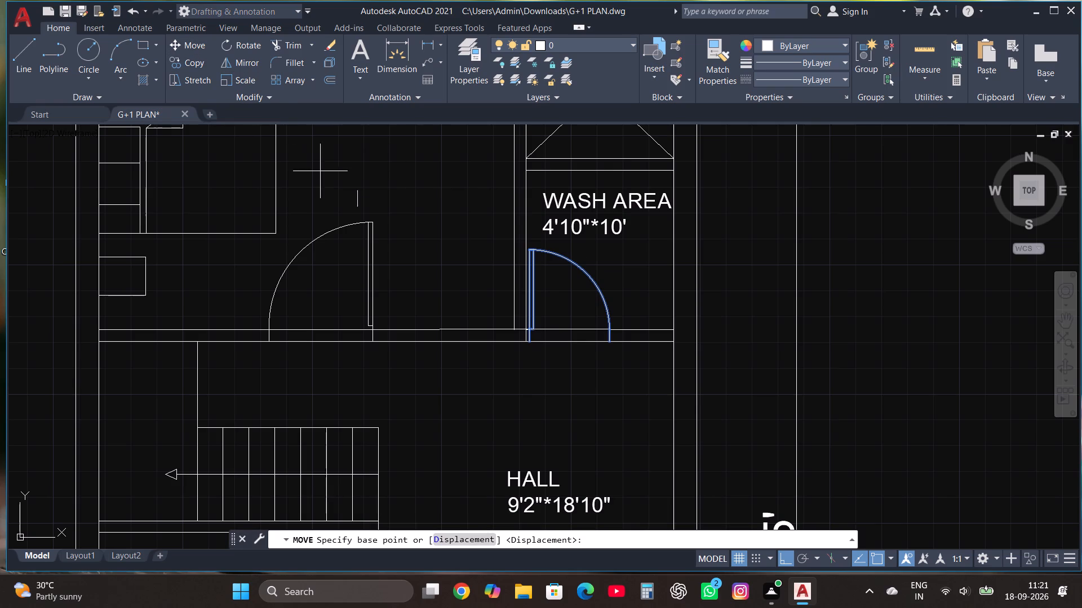
click(523, 283)
click(836, 277)
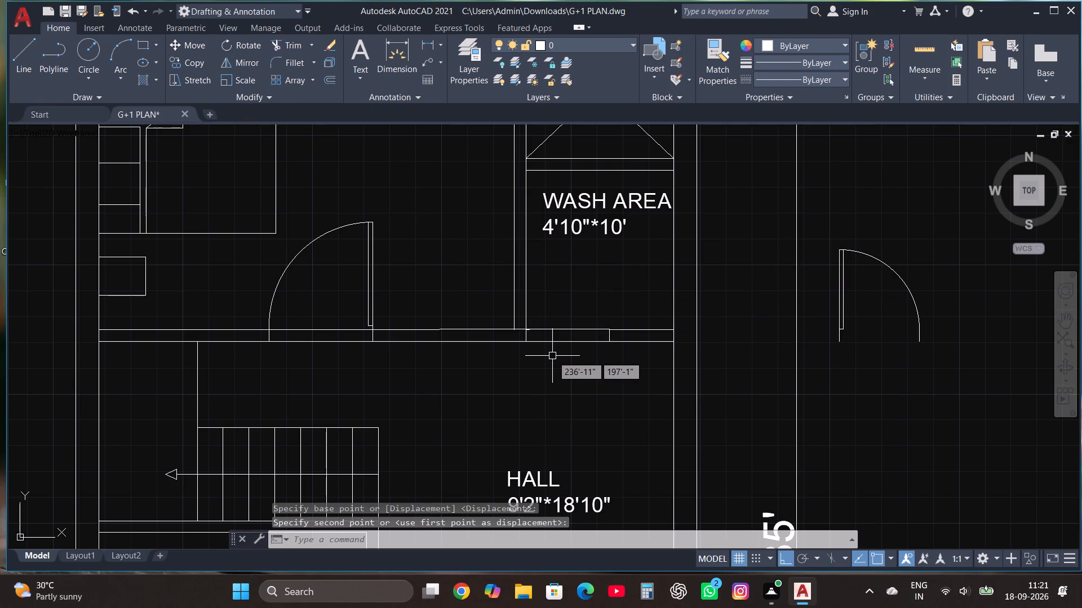
scroll(703, 301, up, 1)
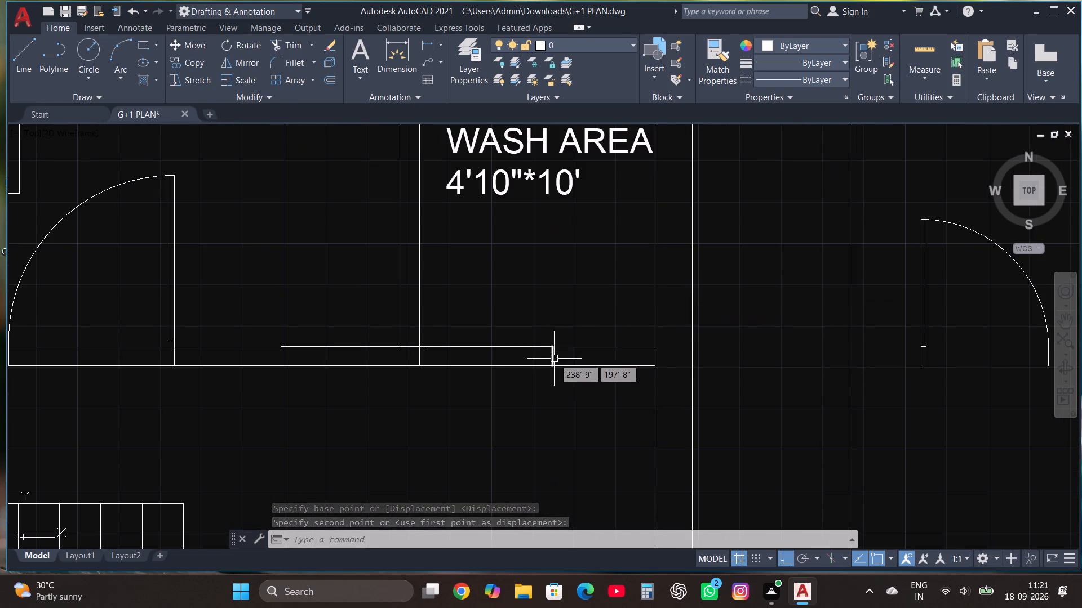
Delete the two short jamb lines crossing the wash area's bottom wall at the former door opening.
click(554, 359)
key(Delete)
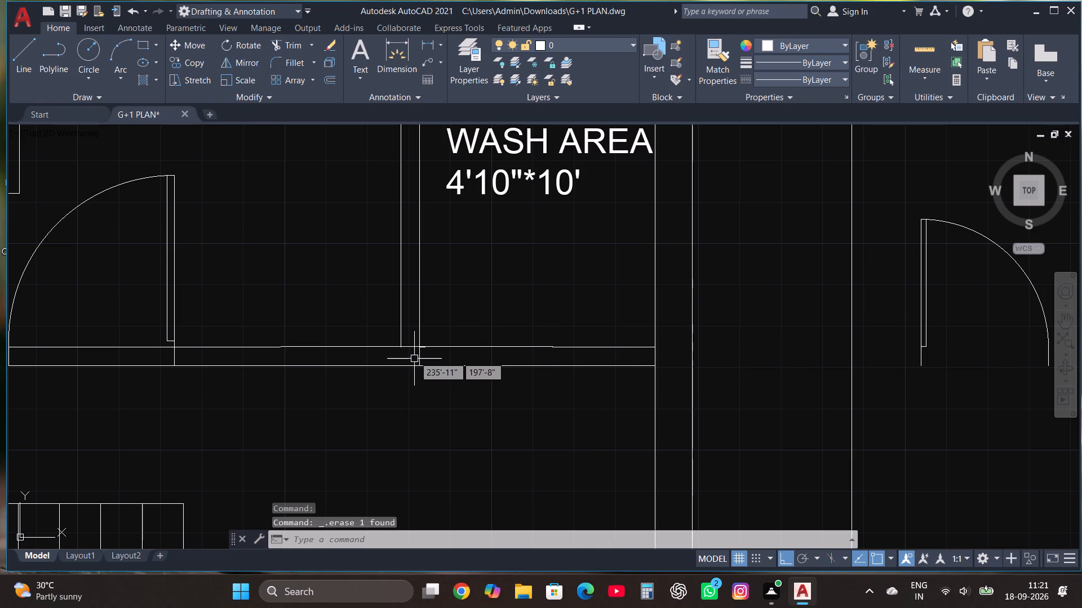
click(420, 356)
key(Delete)
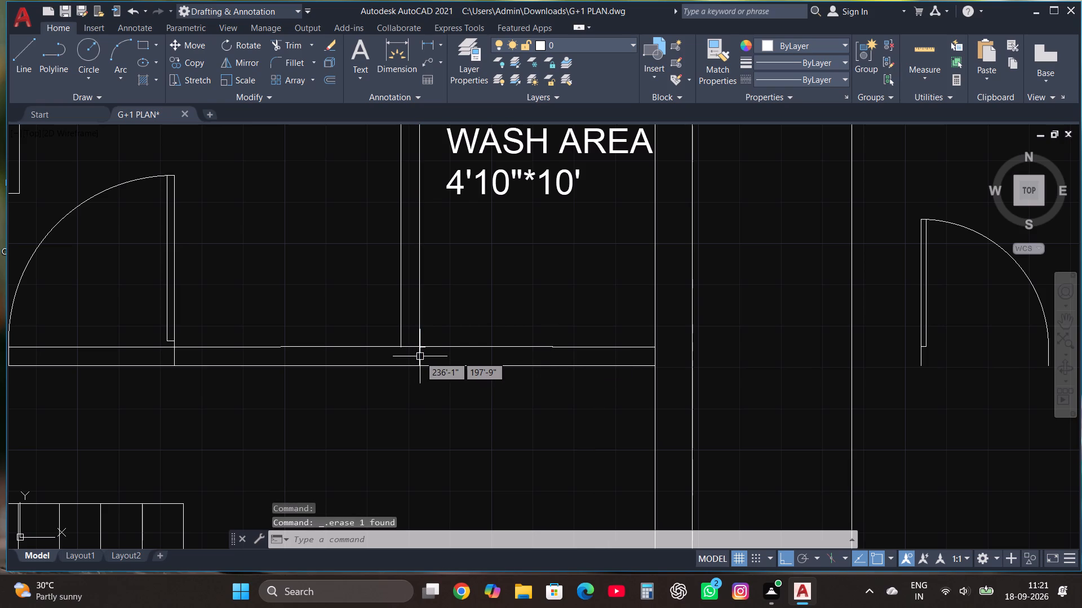
Shorten the wash area's inner vertical wall line to end at the upper line of the bottom wall.
click(420, 359)
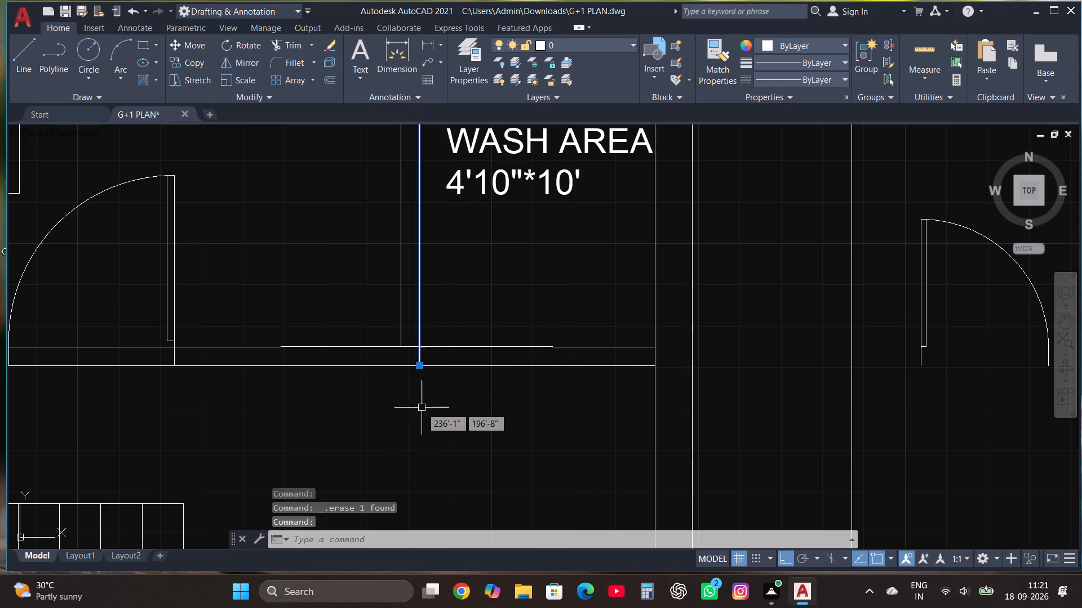
click(419, 365)
click(419, 350)
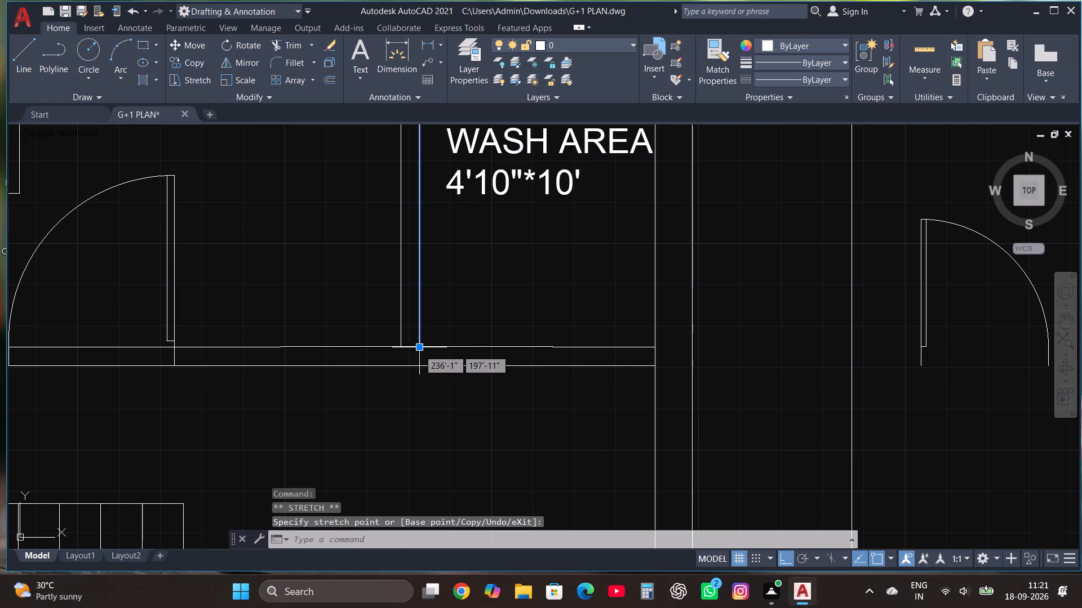
click(423, 386)
click(385, 424)
key(Escape)
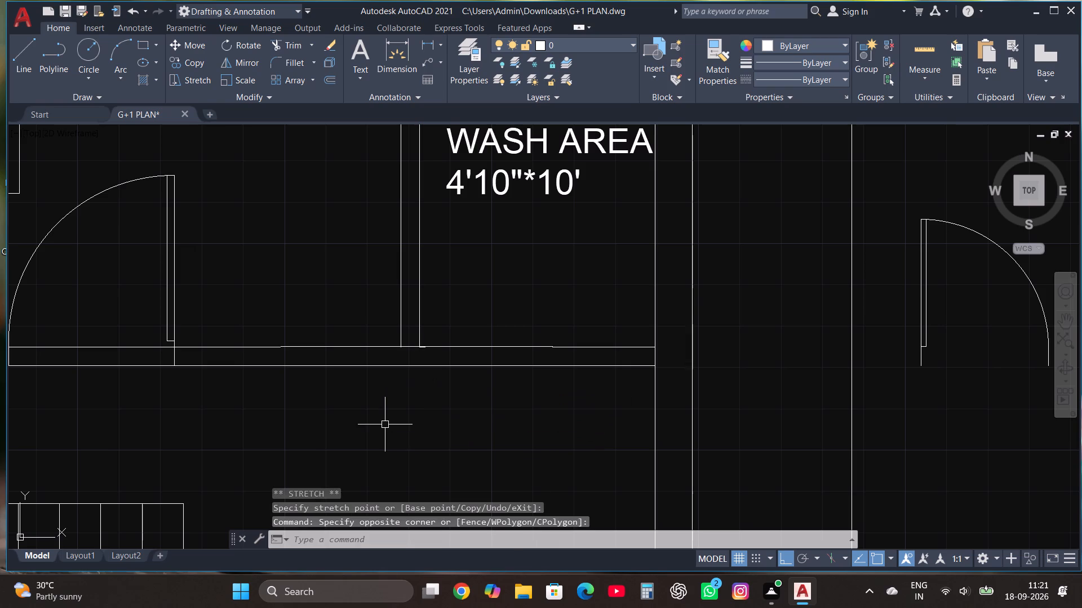
Trim the short horizontal stub and the vertical overshoot below the bottom wall's upper line, at the wash area's inner wall.
scroll(423, 344, up, 6)
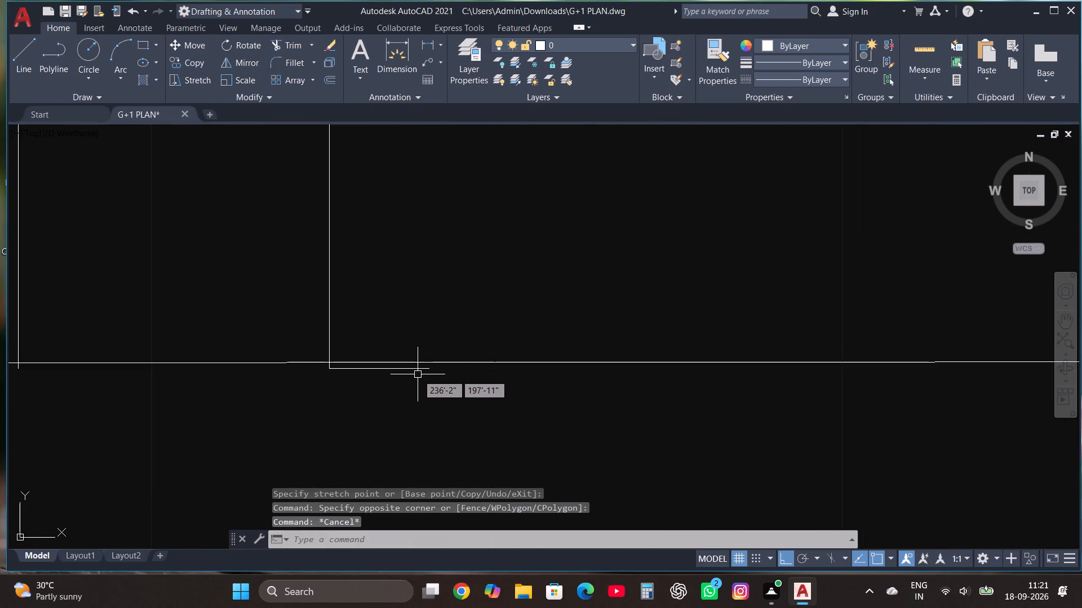
click(292, 51)
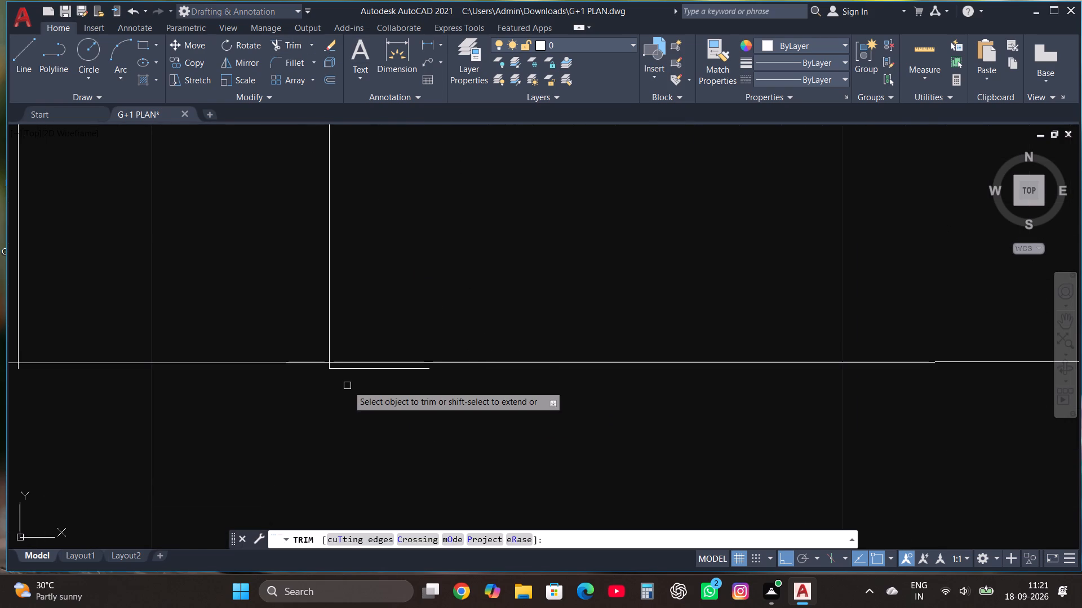
click(352, 372)
click(330, 368)
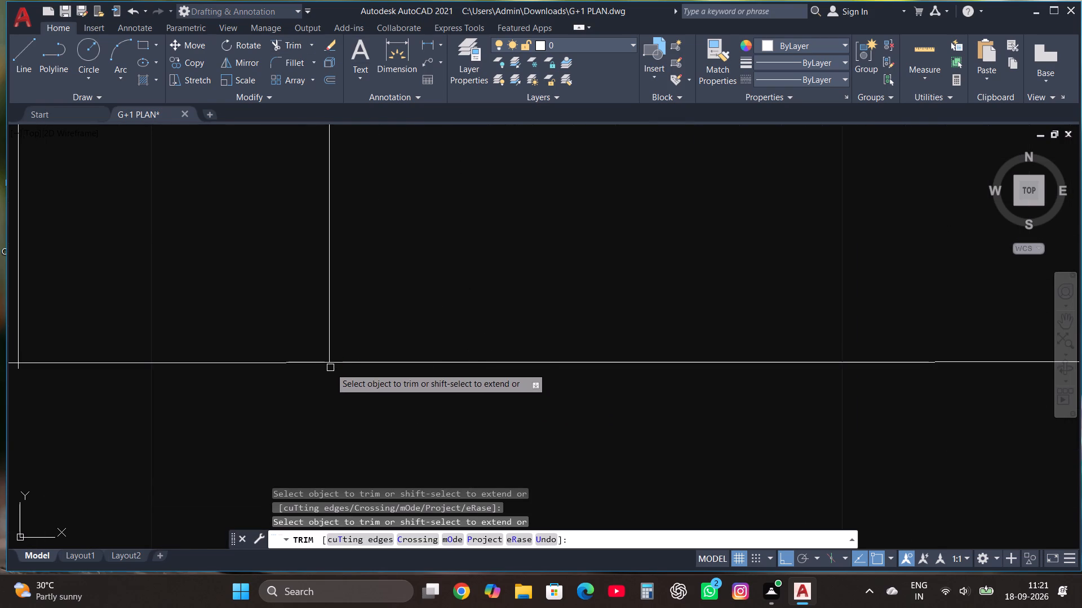
scroll(331, 397, down, 7)
key(Escape)
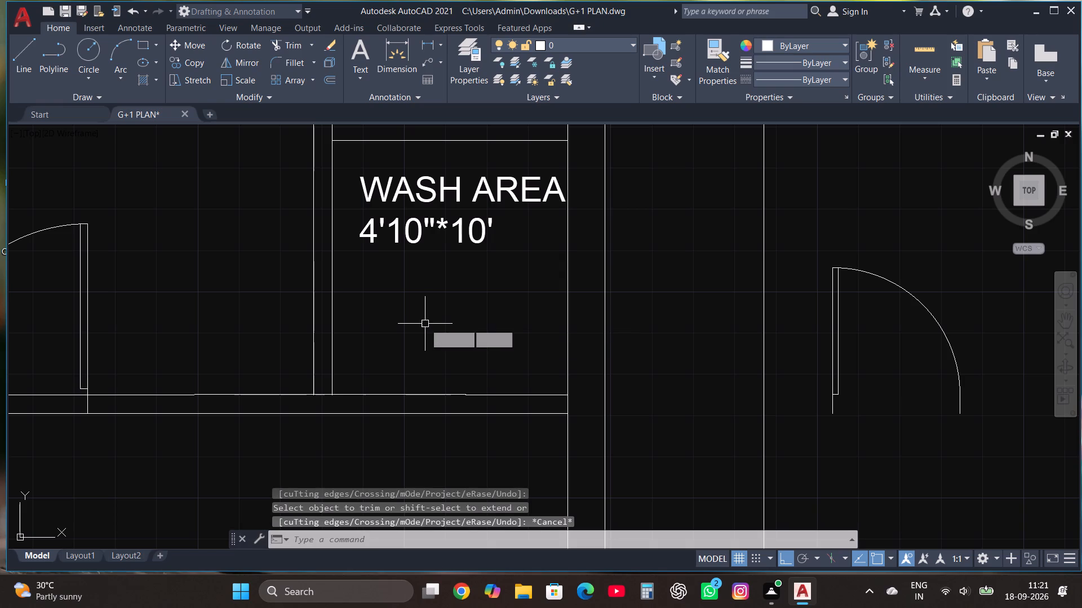
Rotate the set-aside wash area door 90° counterclockwise about its lower jamb end.
scroll(372, 323, down, 3)
scroll(628, 323, up, 2)
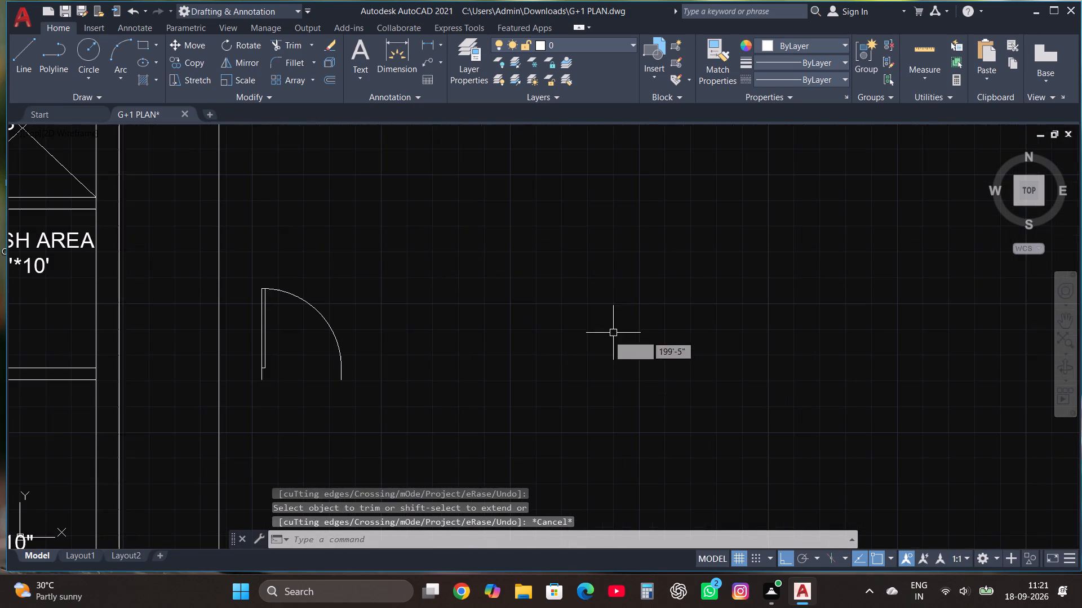
click(267, 326)
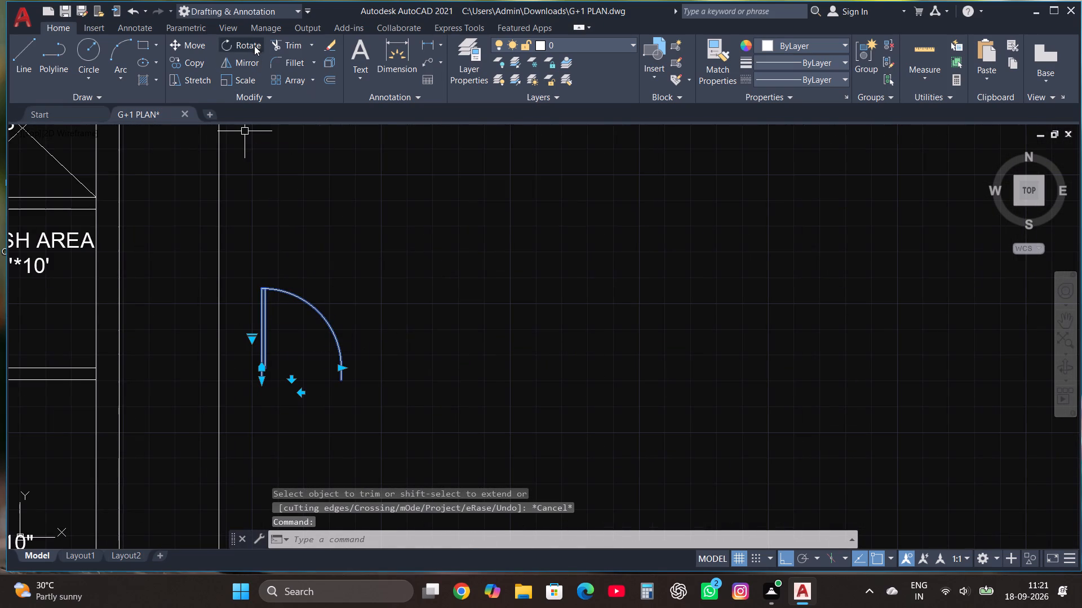
click(255, 44)
click(262, 378)
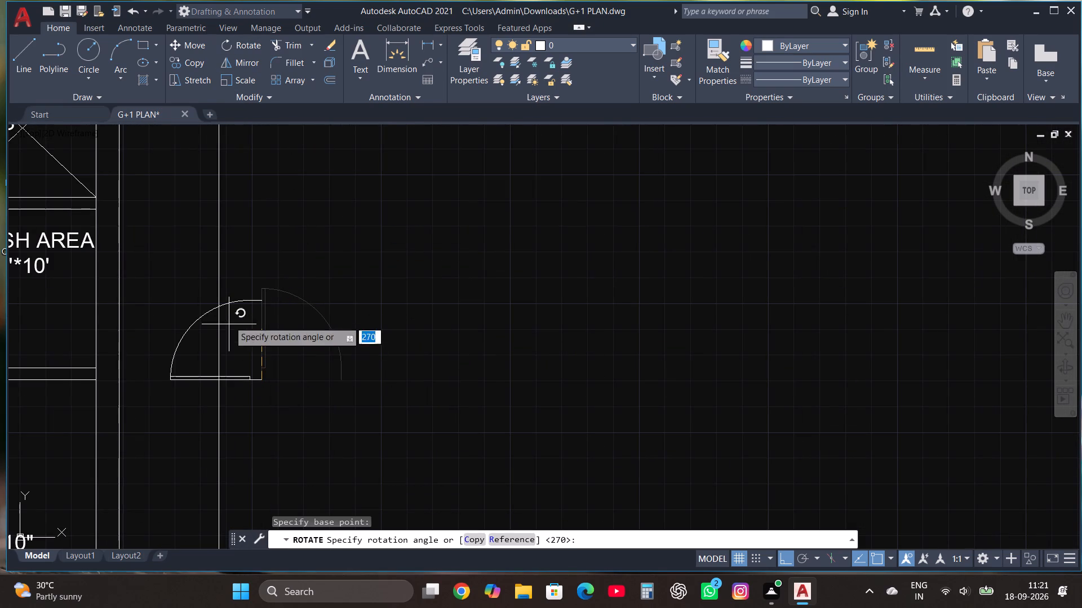
click(229, 289)
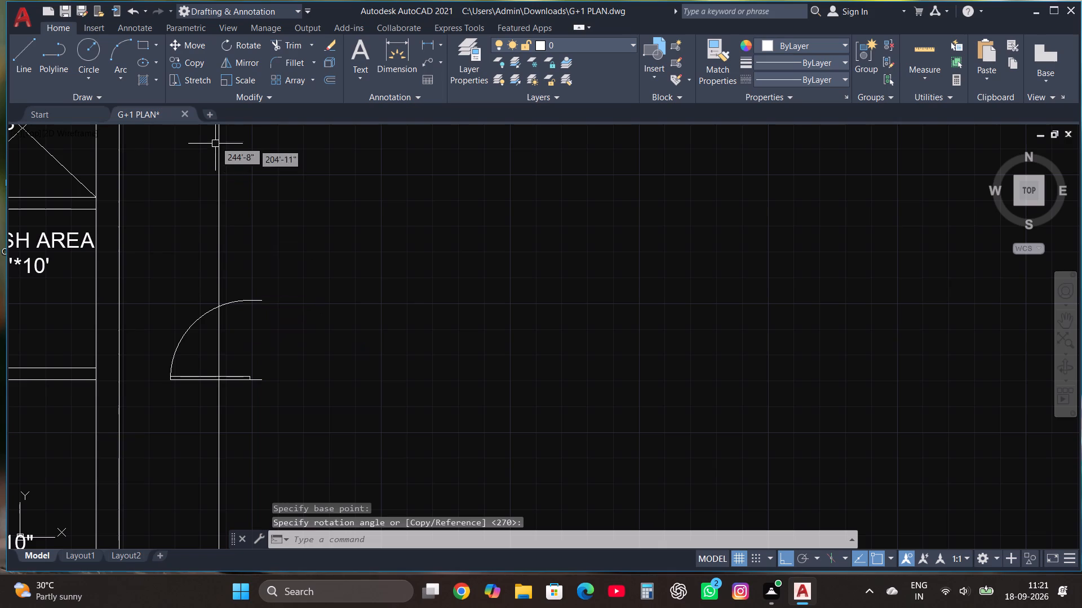
Mirror the door across a vertical line through its jamb end, erasing the source object.
click(240, 303)
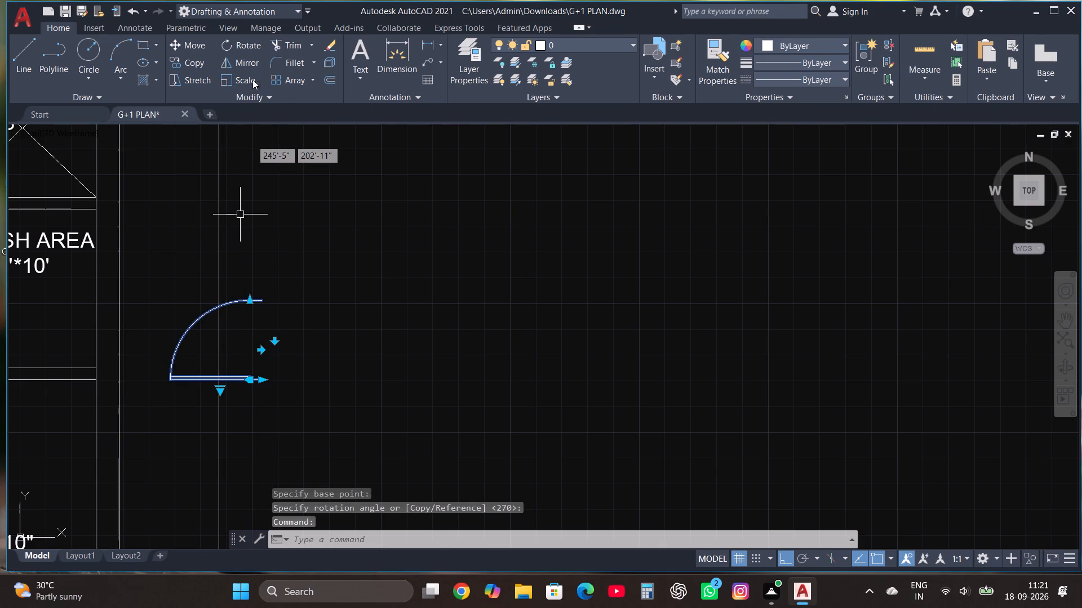
click(240, 61)
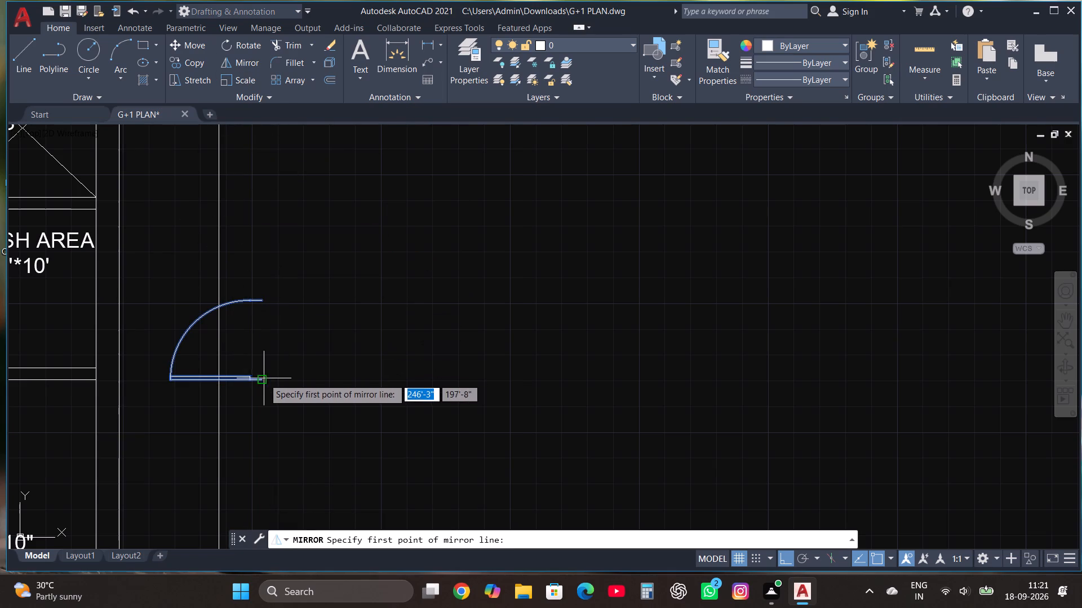
click(263, 379)
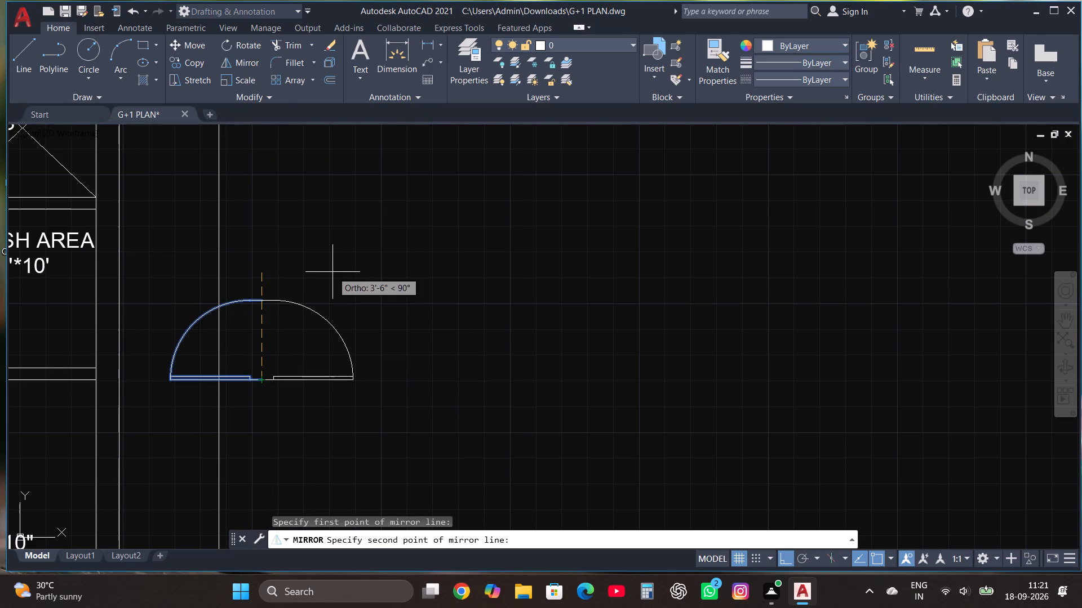
click(332, 272)
drag(360, 311, 332, 272)
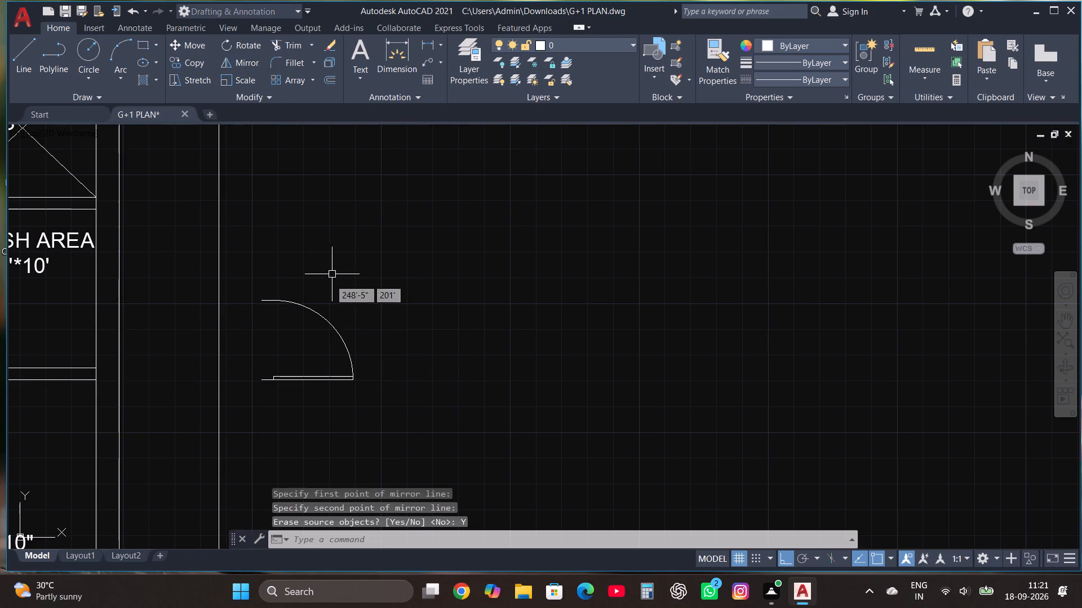
Move the mirrored door with Ortho off into the wash area, against its inner wall just above the bottom wall.
click(283, 380)
click(198, 47)
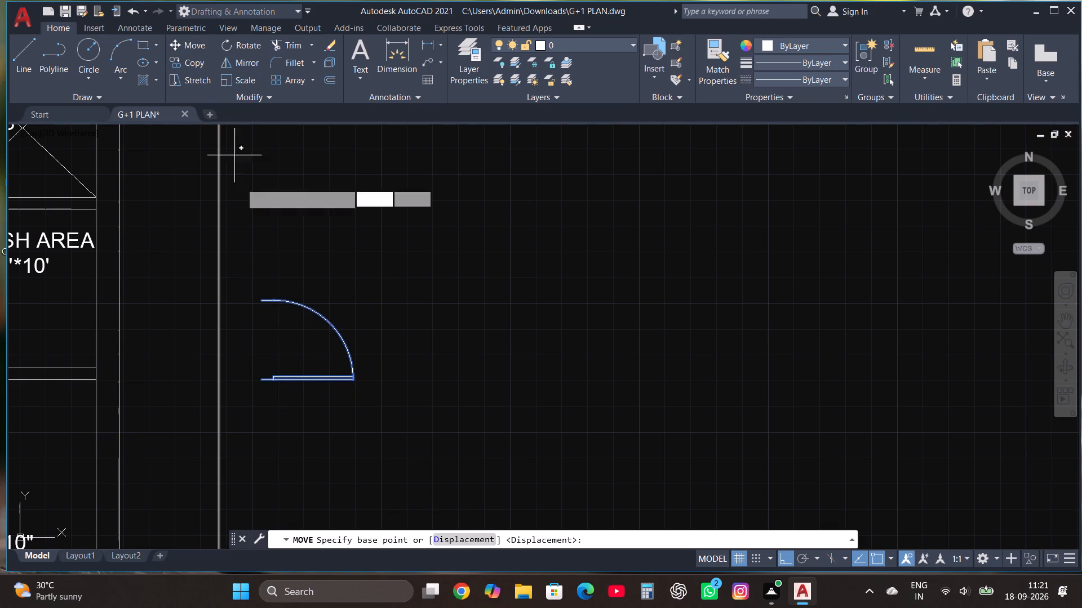
click(258, 380)
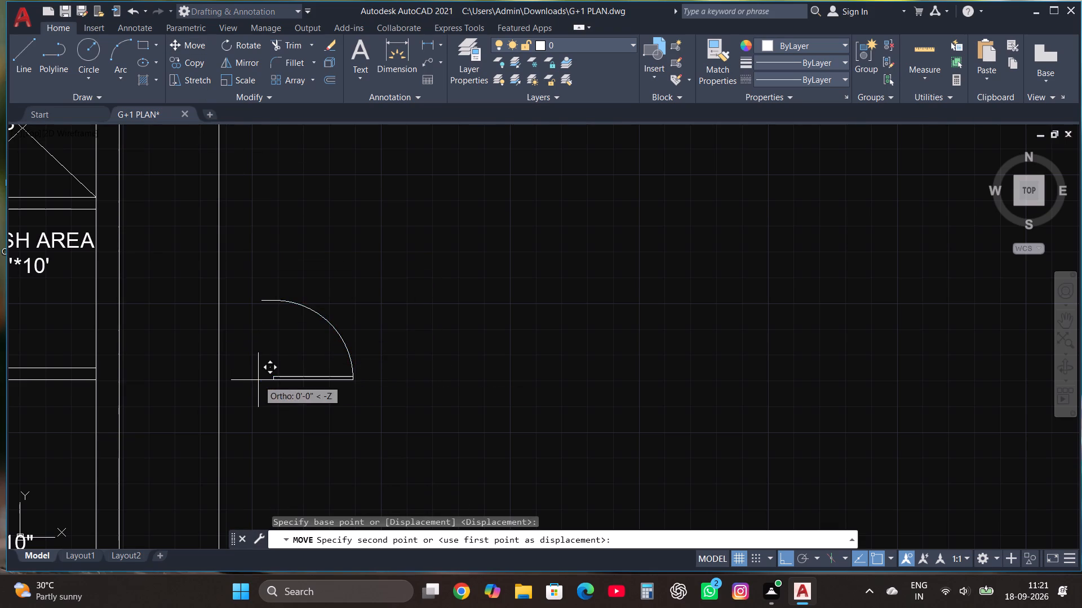
scroll(397, 318, down, 1)
key(F8)
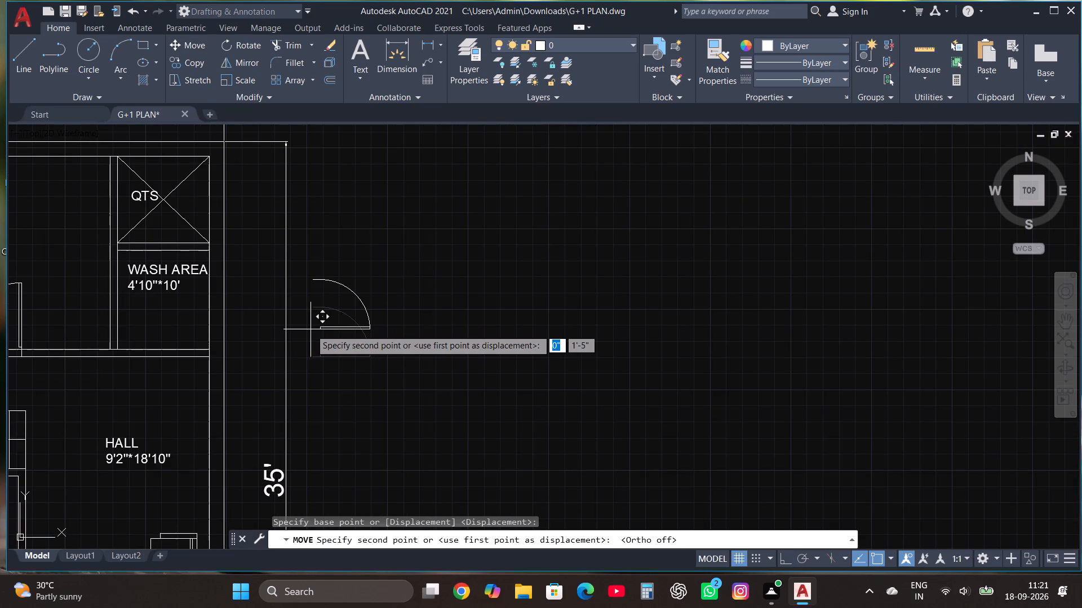
scroll(311, 329, down, 2)
scroll(218, 321, up, 3)
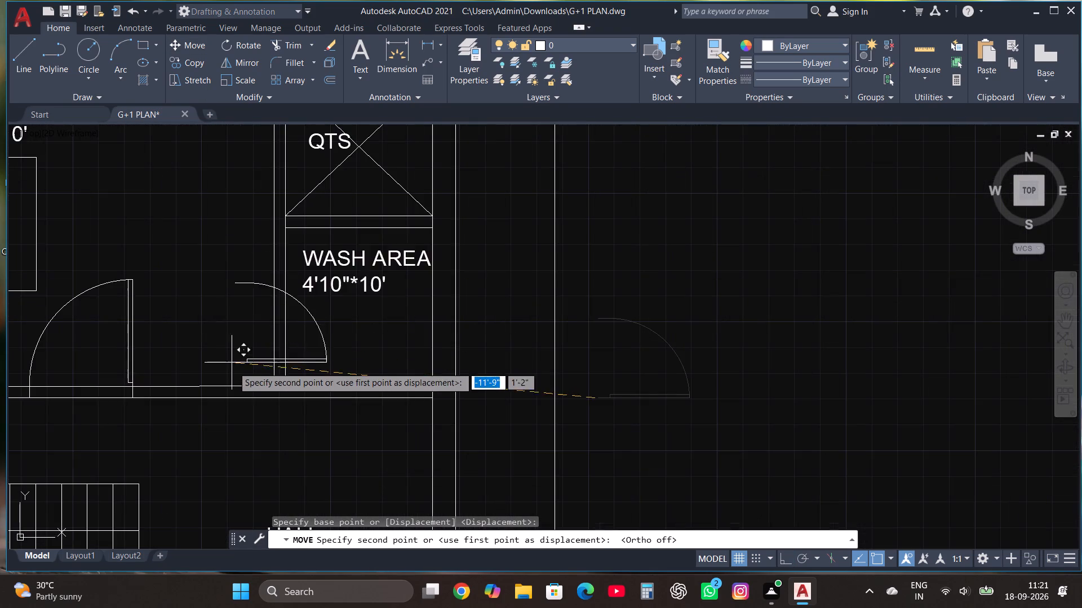
scroll(245, 372, up, 2)
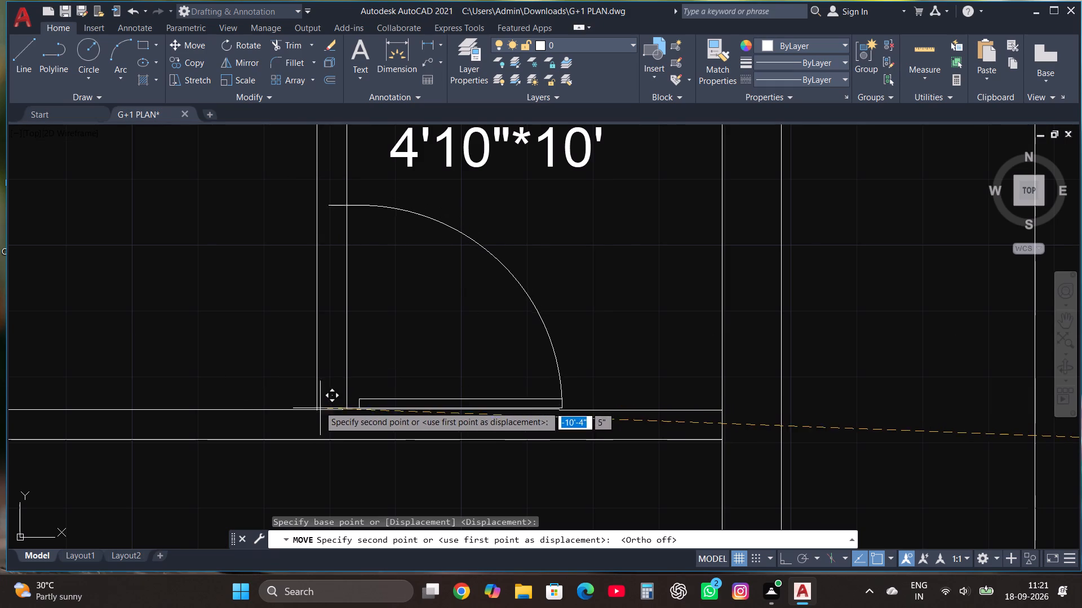
click(316, 397)
Move the wash area door's jamb end onto the inner wall's bedroom-side line so the door spans the wall thickness.
scroll(388, 442, down, 1)
scroll(372, 423, up, 1)
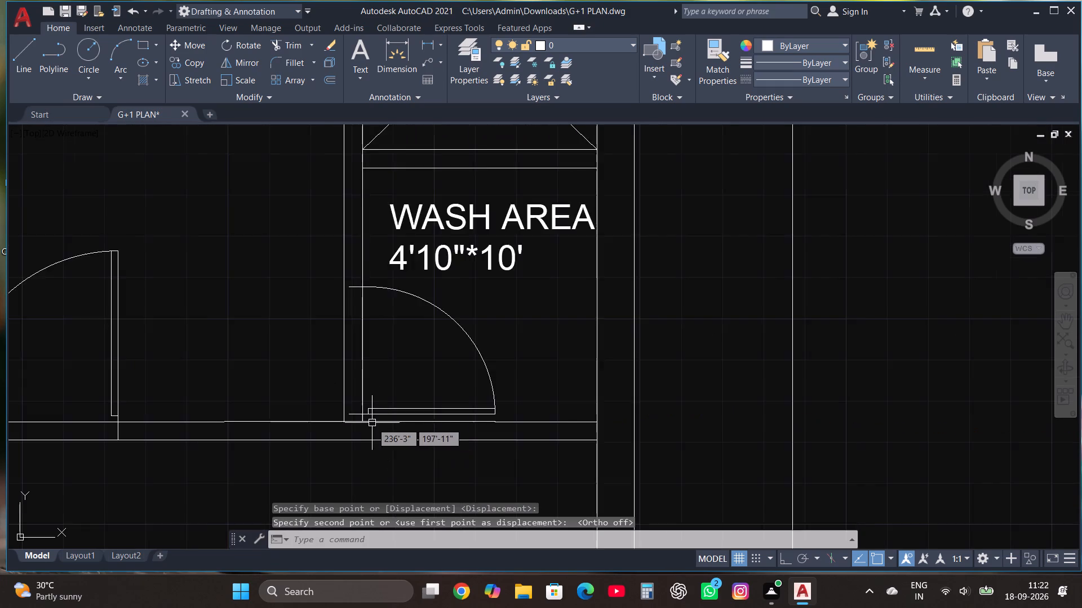
click(396, 401)
click(203, 52)
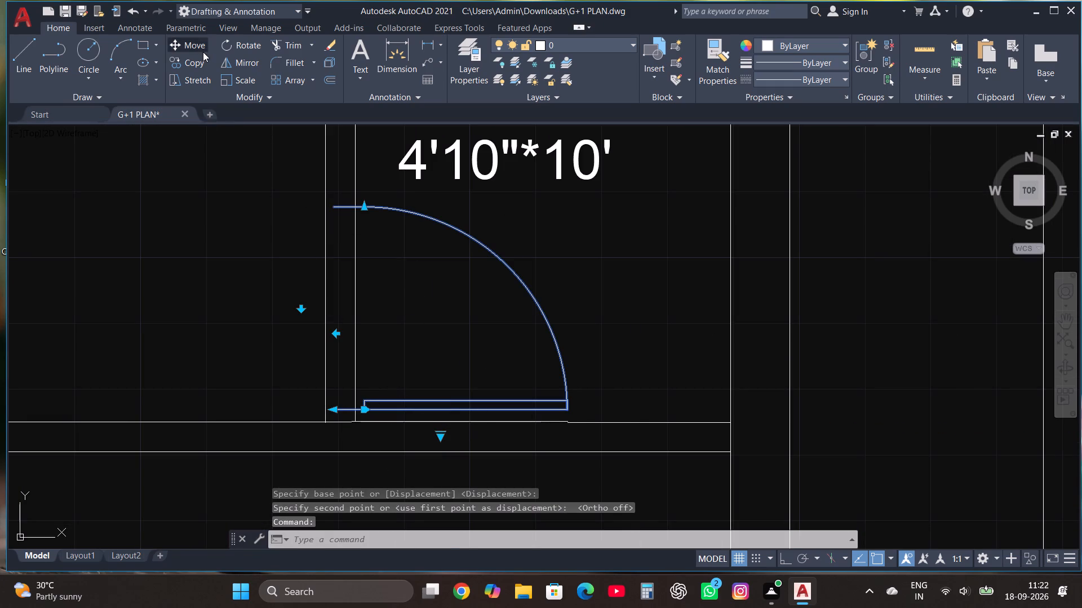
scroll(356, 403, up, 2)
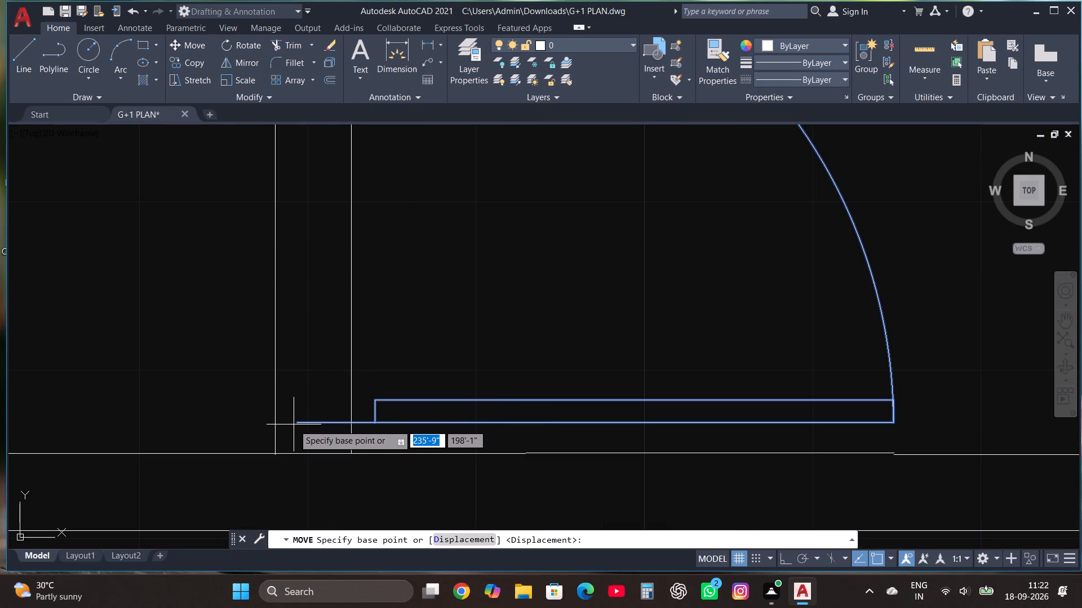
click(298, 425)
click(275, 424)
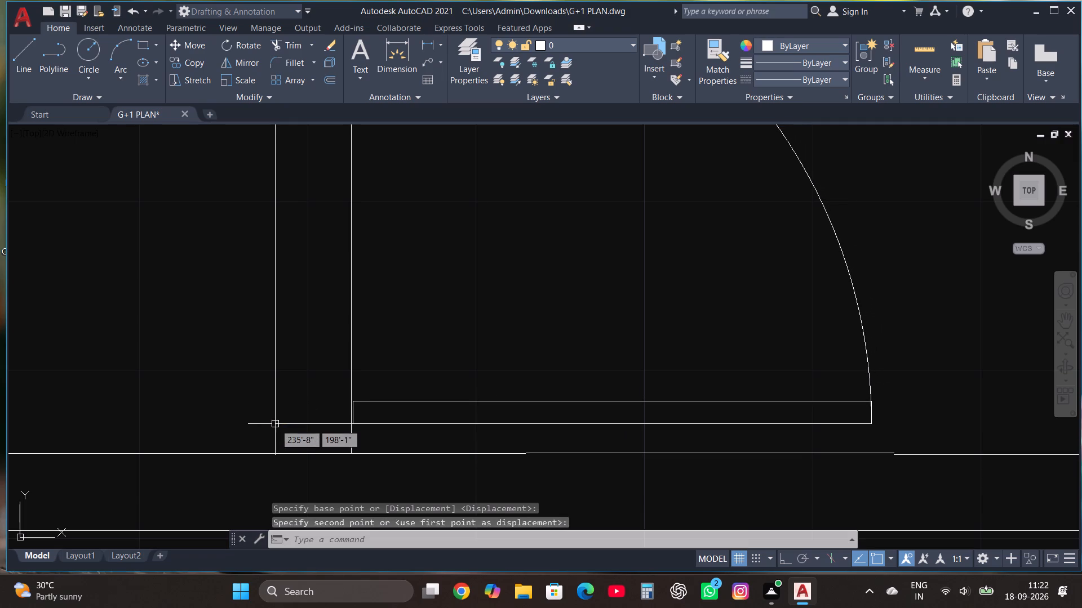
Move the bedroom door along the bottom wall to just beside the wall shared with the wash area.
scroll(380, 410, down, 4)
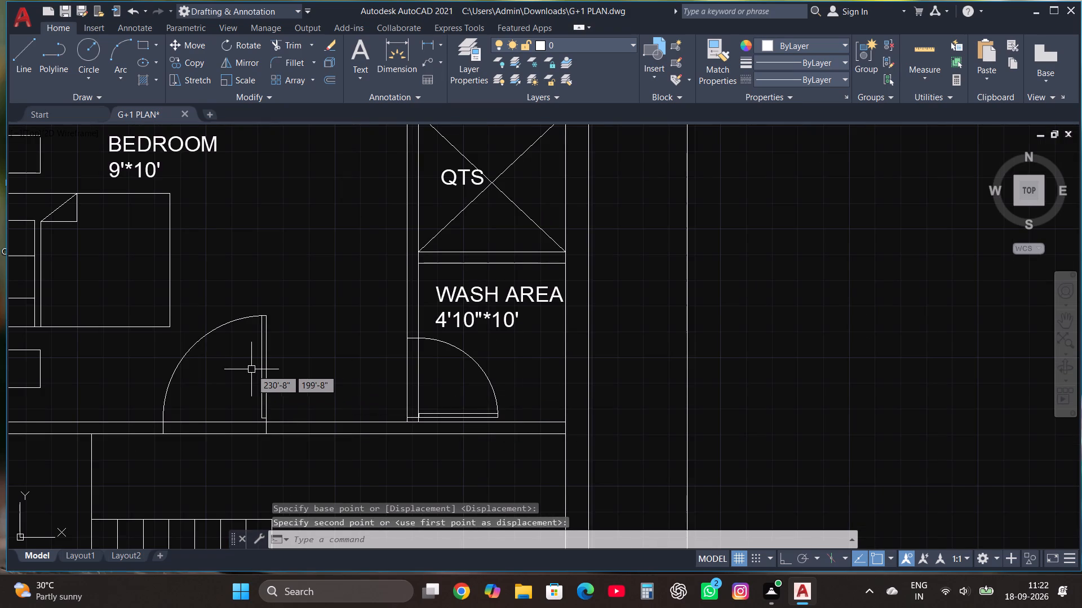
click(250, 321)
click(201, 43)
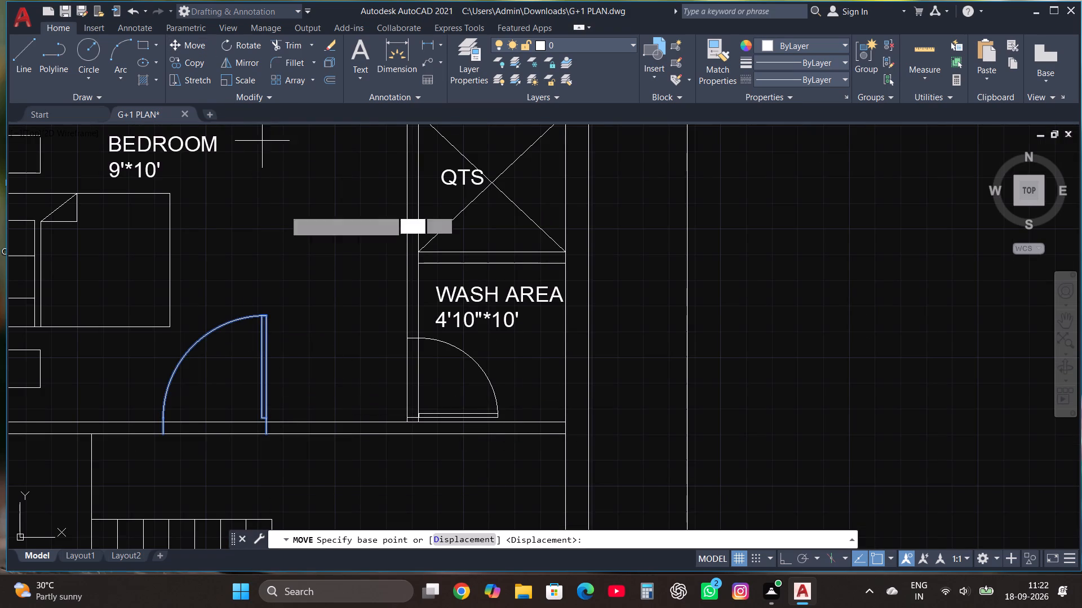
click(265, 435)
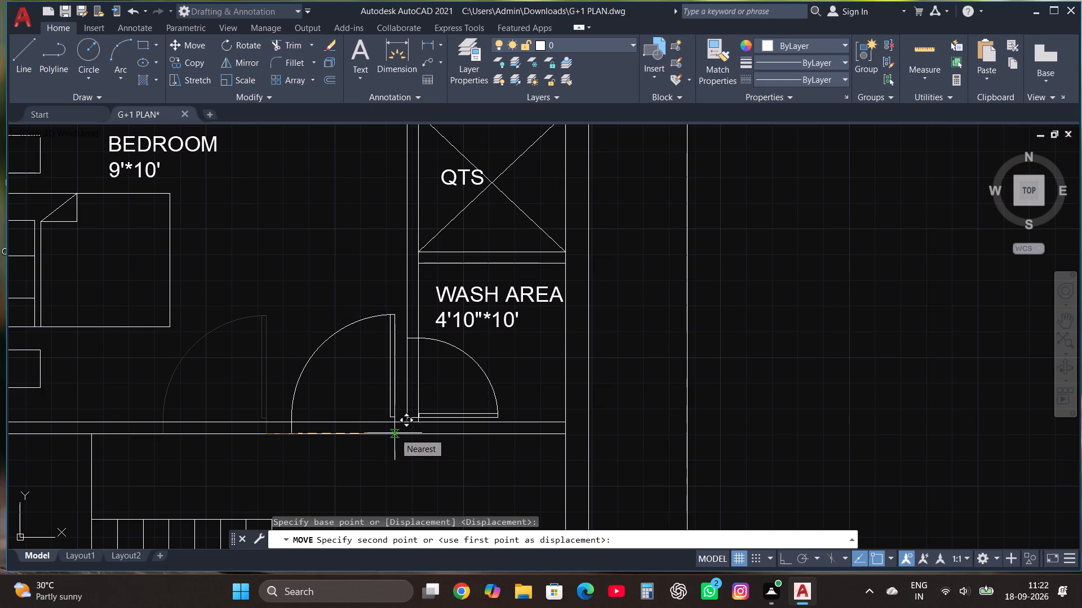
click(394, 433)
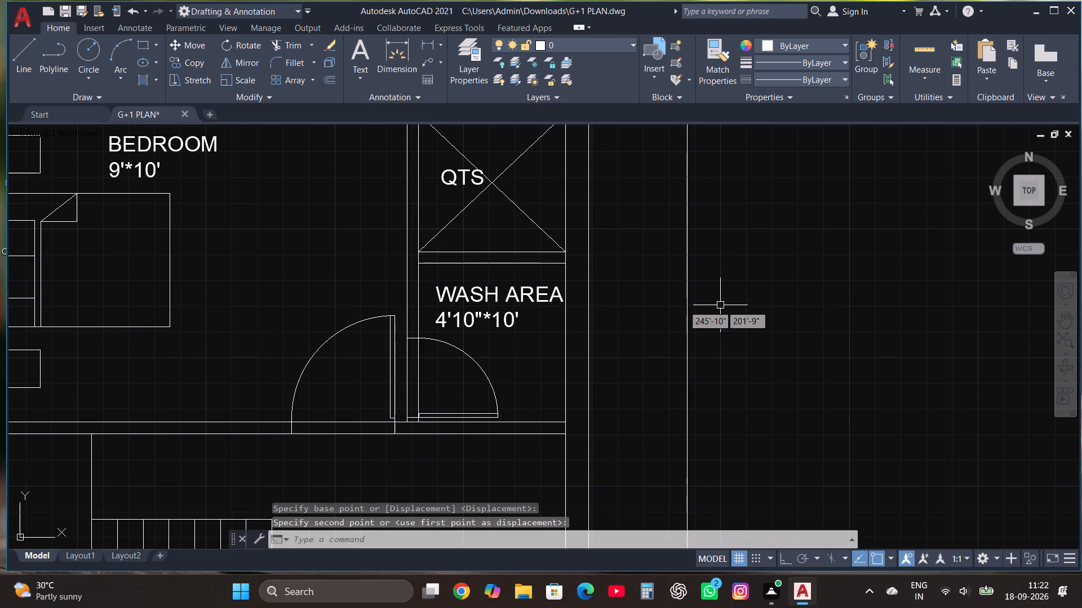
With Ortho on, draw a double-line wall across the hall, continuing the kitchen's top wall about 9'-9" into the right outer wall.
scroll(429, 325, down, 3)
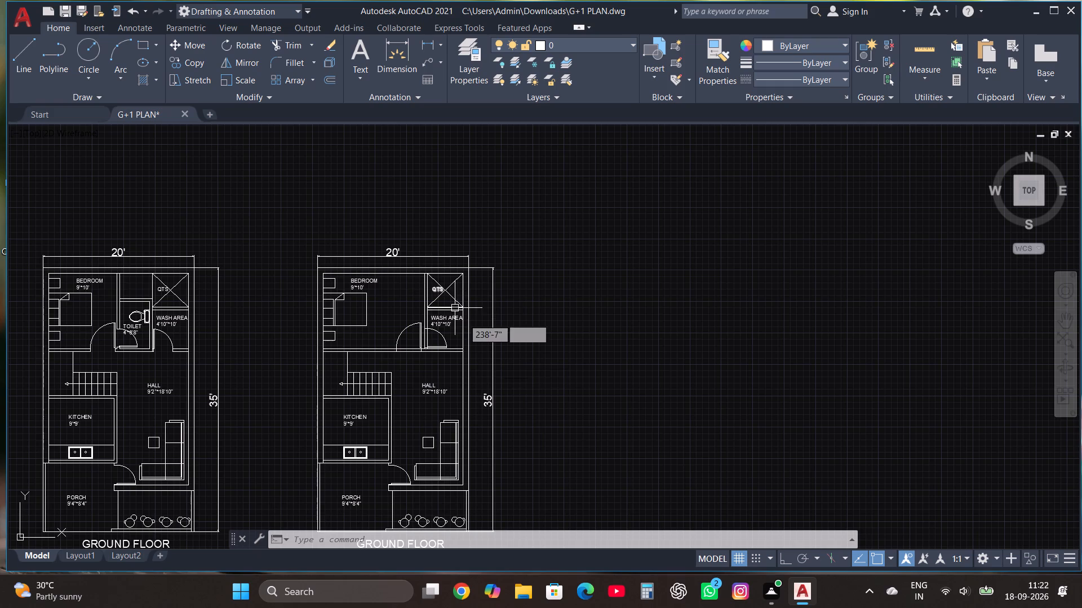
scroll(440, 403, up, 1)
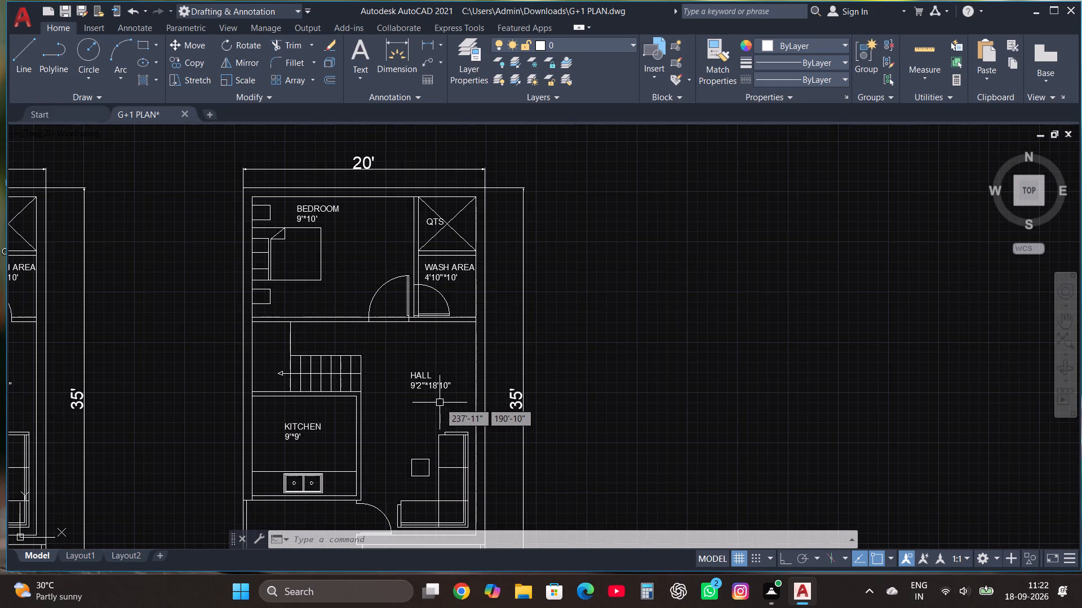
click(28, 68)
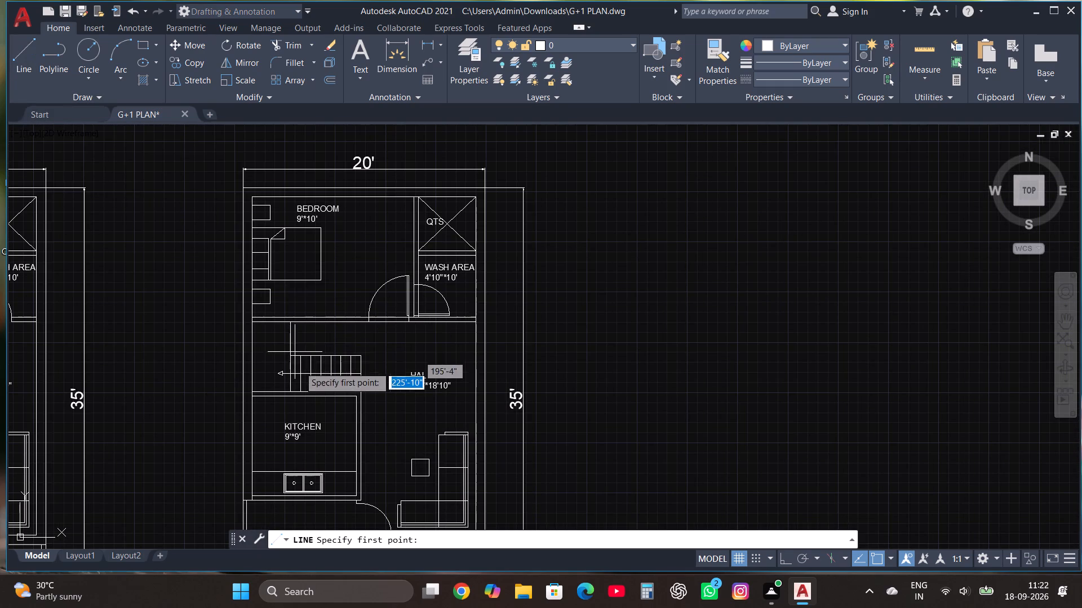
scroll(366, 433, up, 3)
click(339, 266)
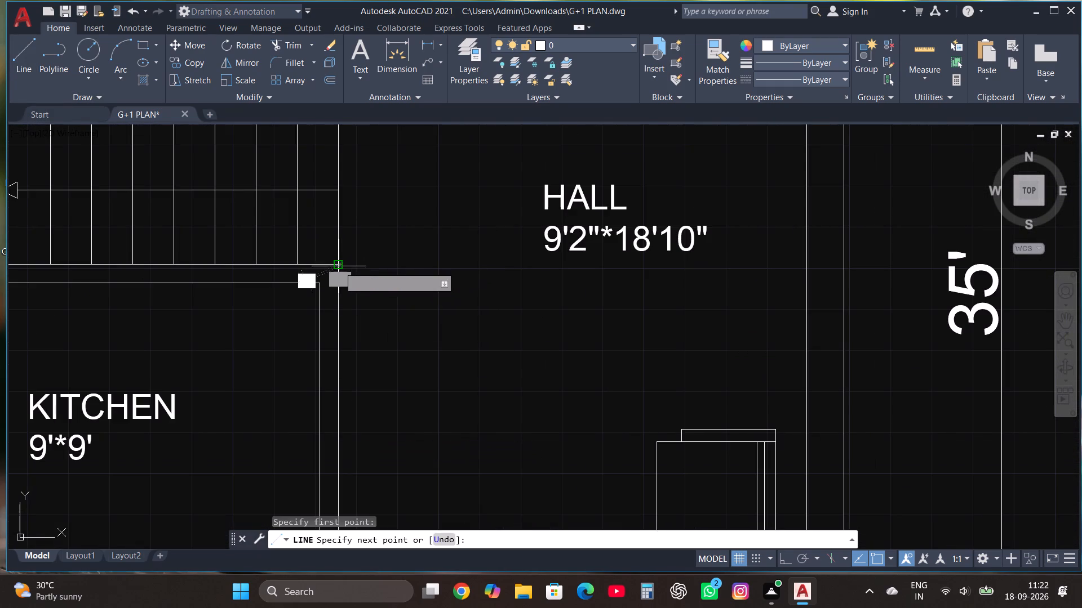
key(F8)
click(821, 265)
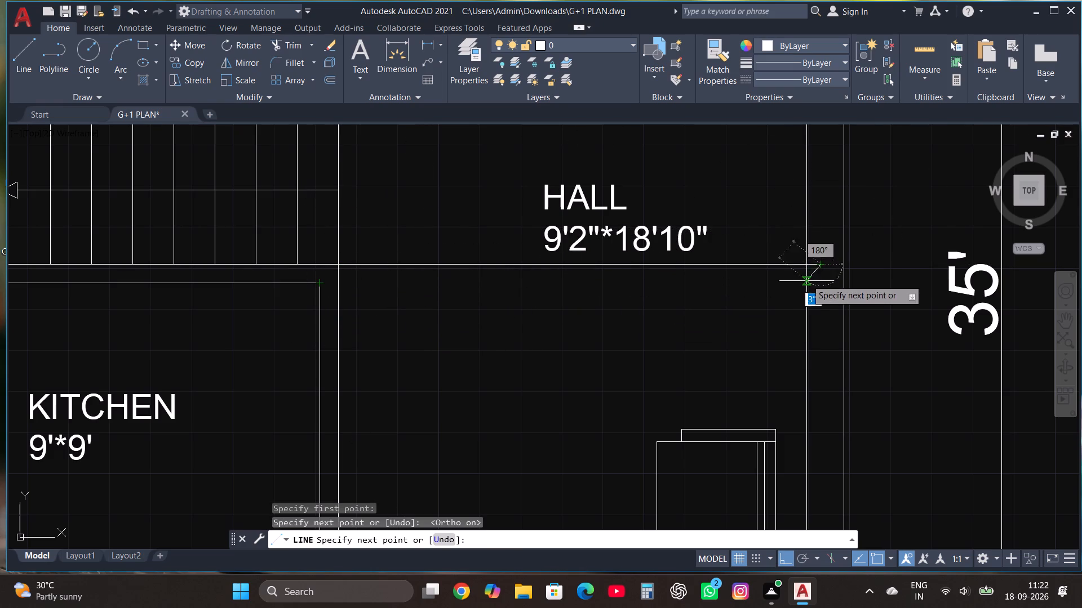
click(824, 282)
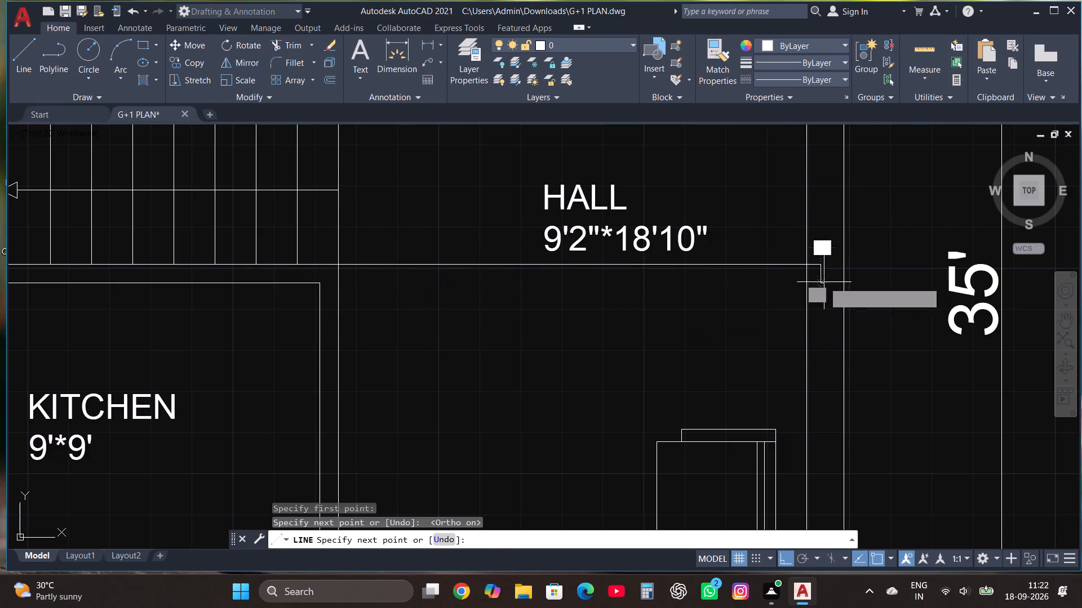
click(303, 285)
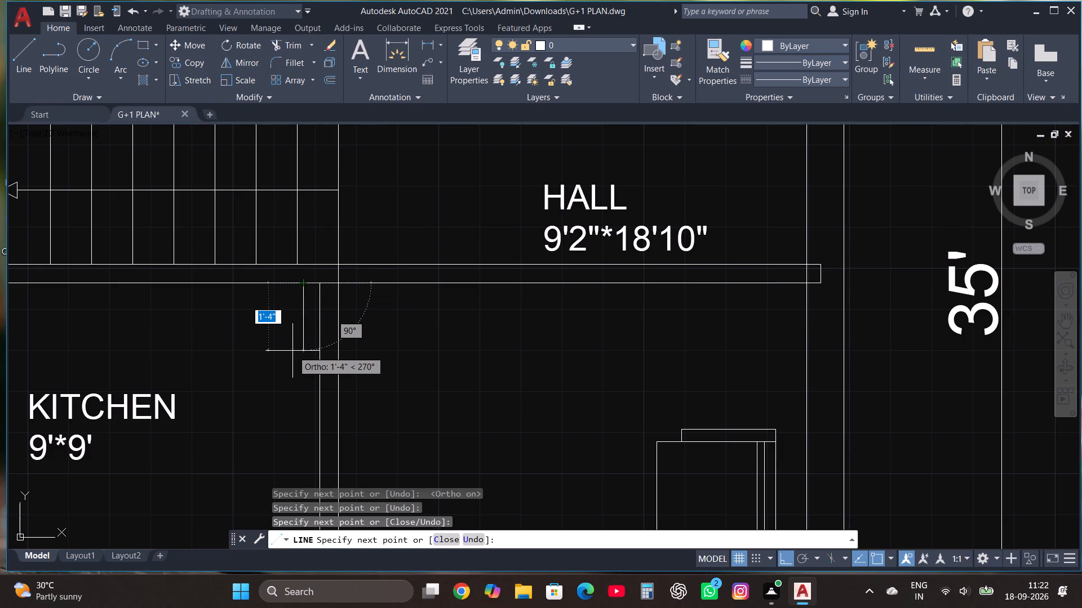
key(Escape)
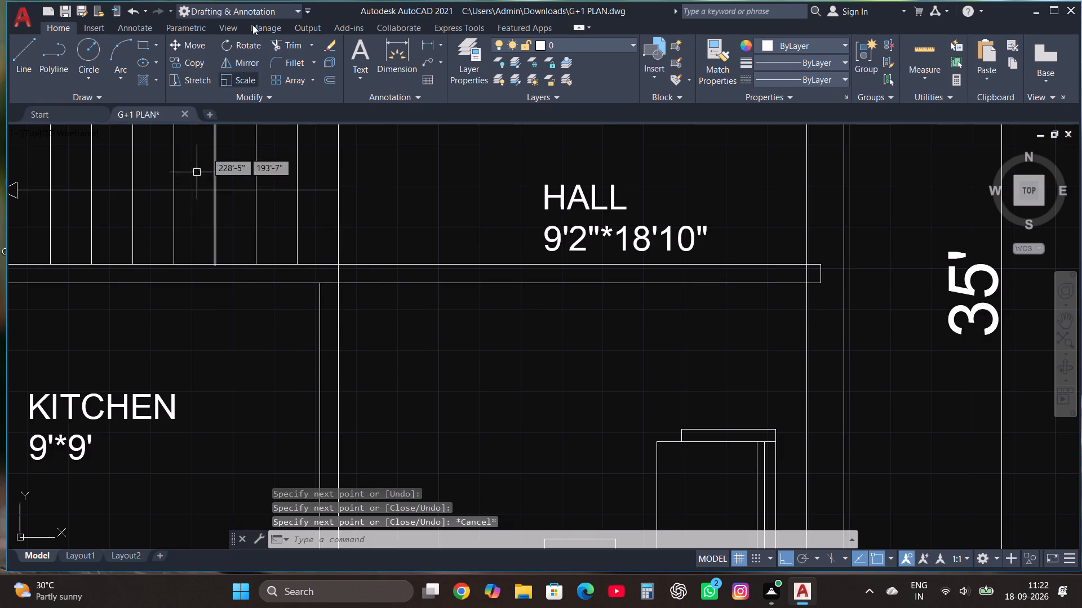
Trim the new hall wall's lines where they run past the inner face of the right outer wall.
click(283, 38)
scroll(139, 195, down, 2)
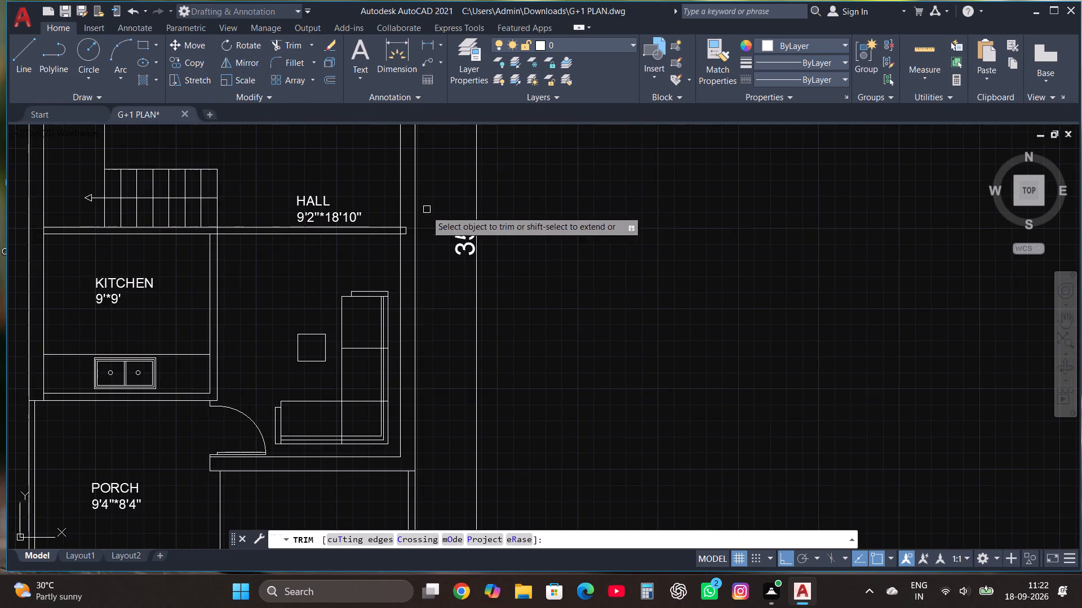
scroll(401, 243, up, 3)
drag(415, 168, 416, 223)
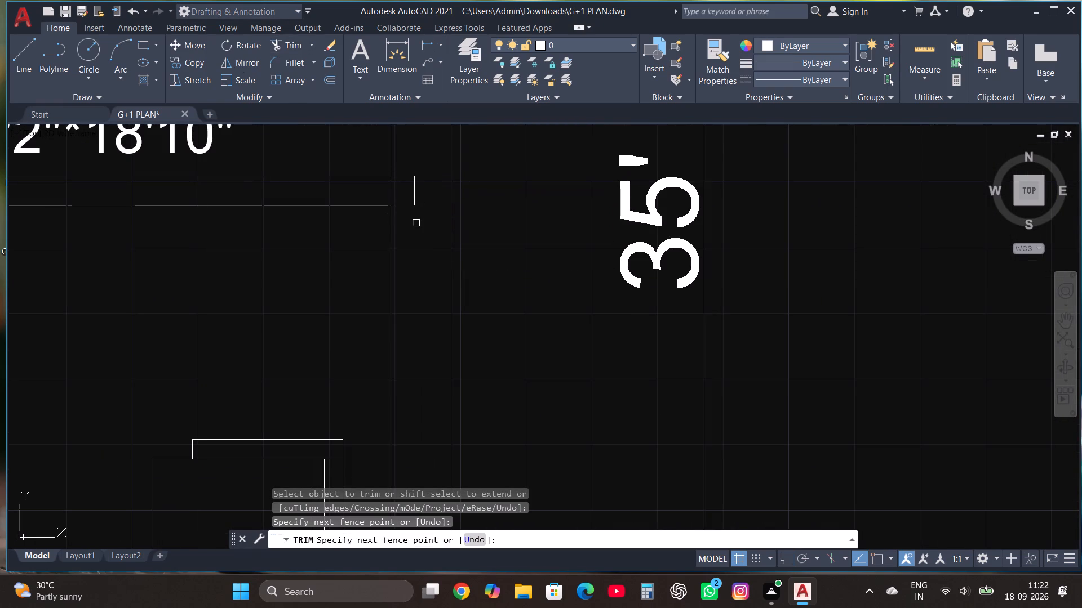
click(413, 204)
scroll(425, 236, down, 3)
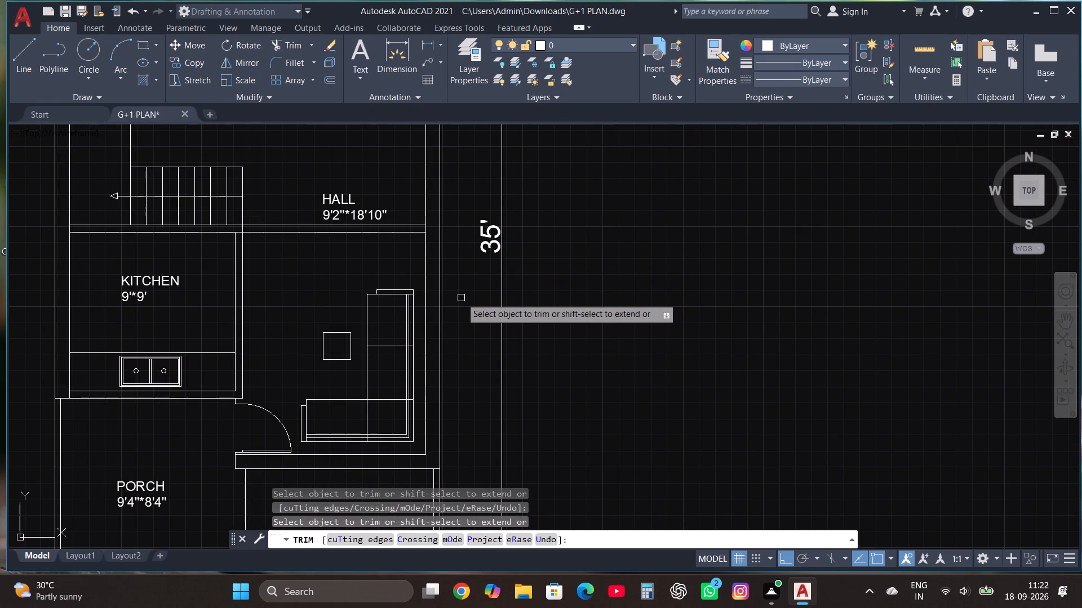
key(Escape)
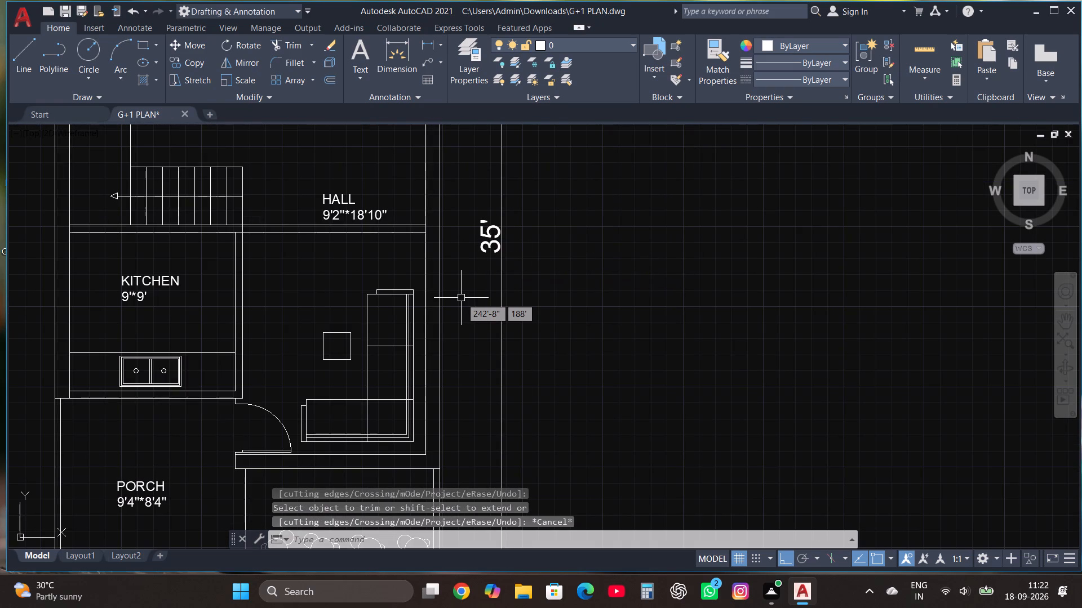
Erase the inner vertical line along the porch's left side in the copied plan.
scroll(461, 298, down, 1)
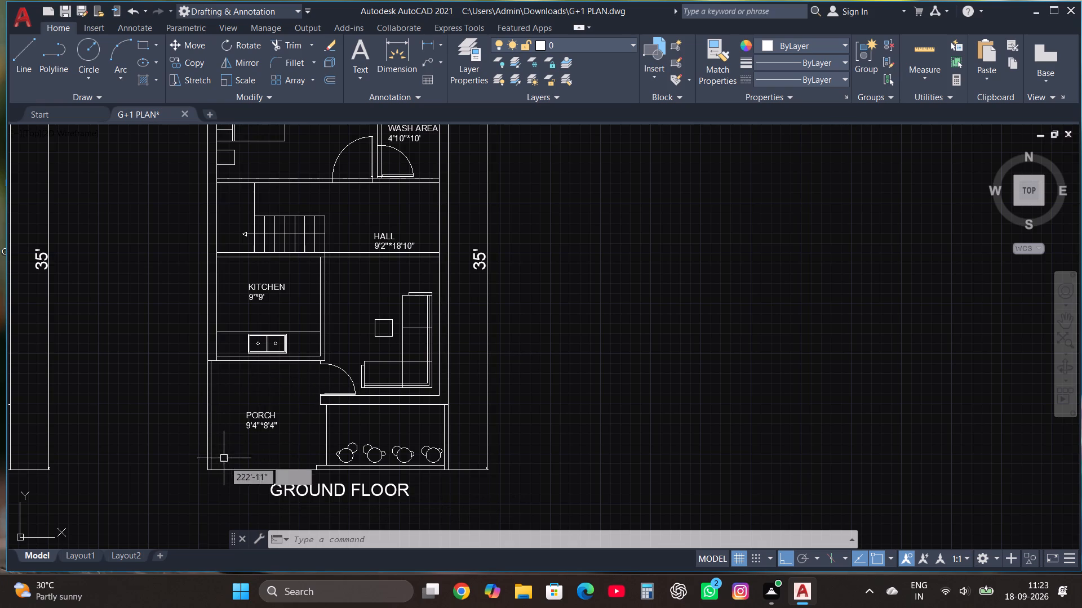
click(226, 488)
click(224, 494)
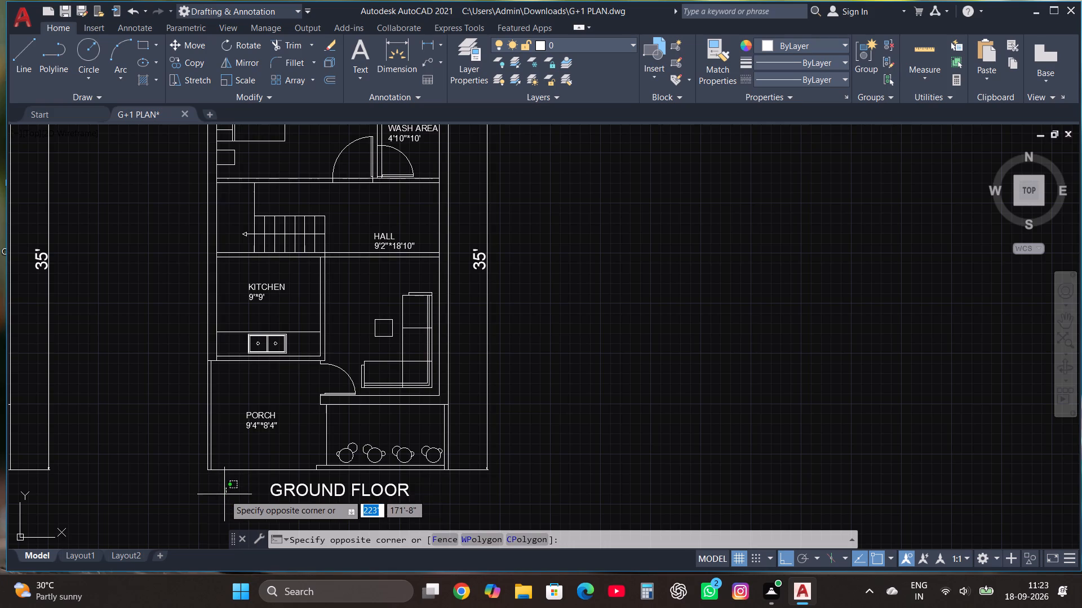
click(214, 442)
key(Delete)
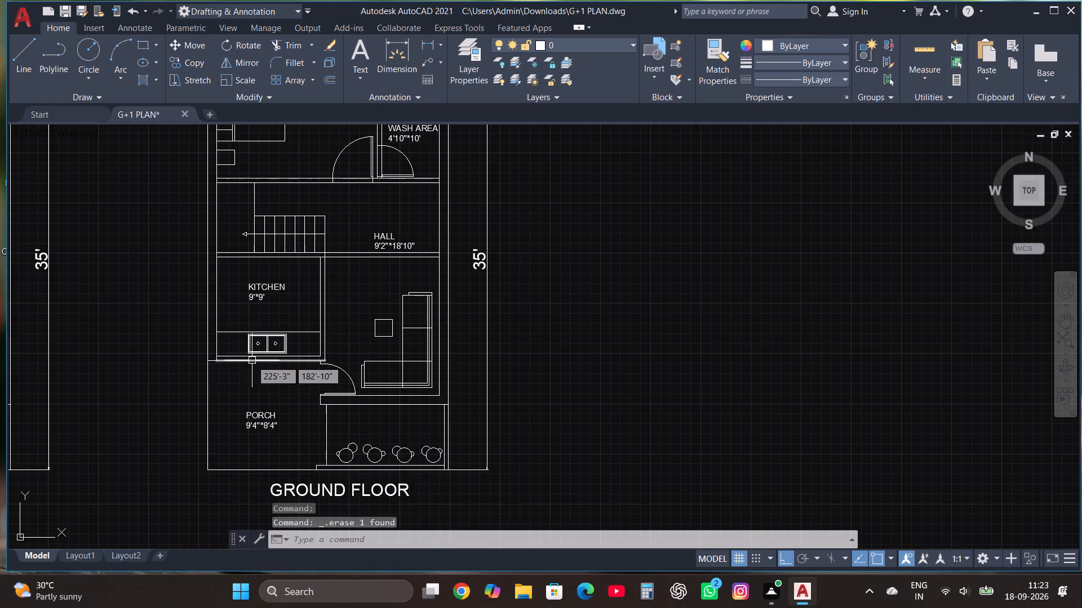
Erase the sofa set and the small square table from the hall of the copied plan.
scroll(263, 391, up, 1)
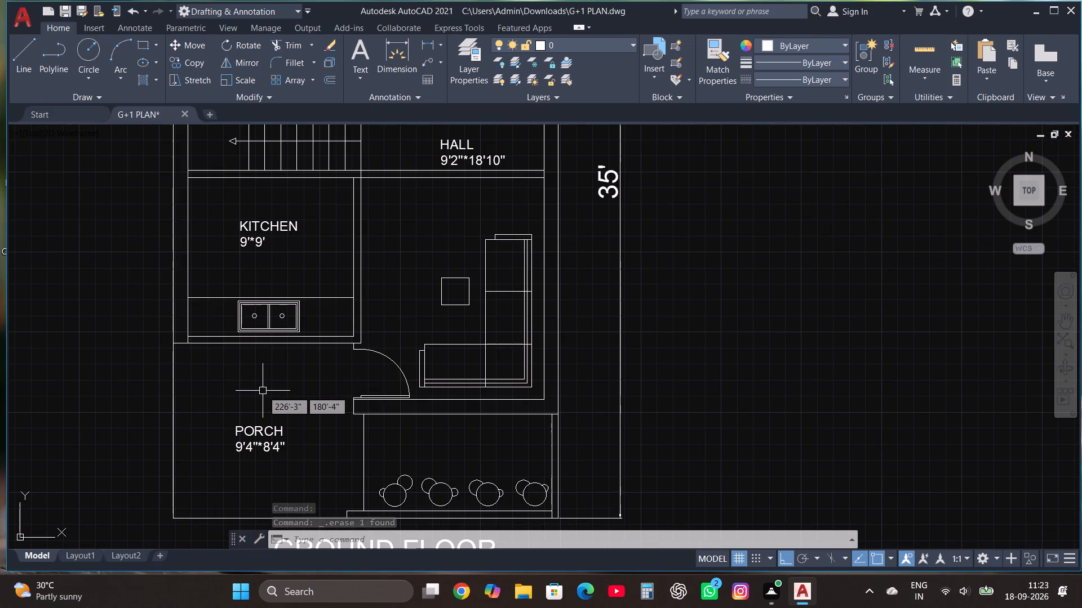
scroll(287, 445, down, 1)
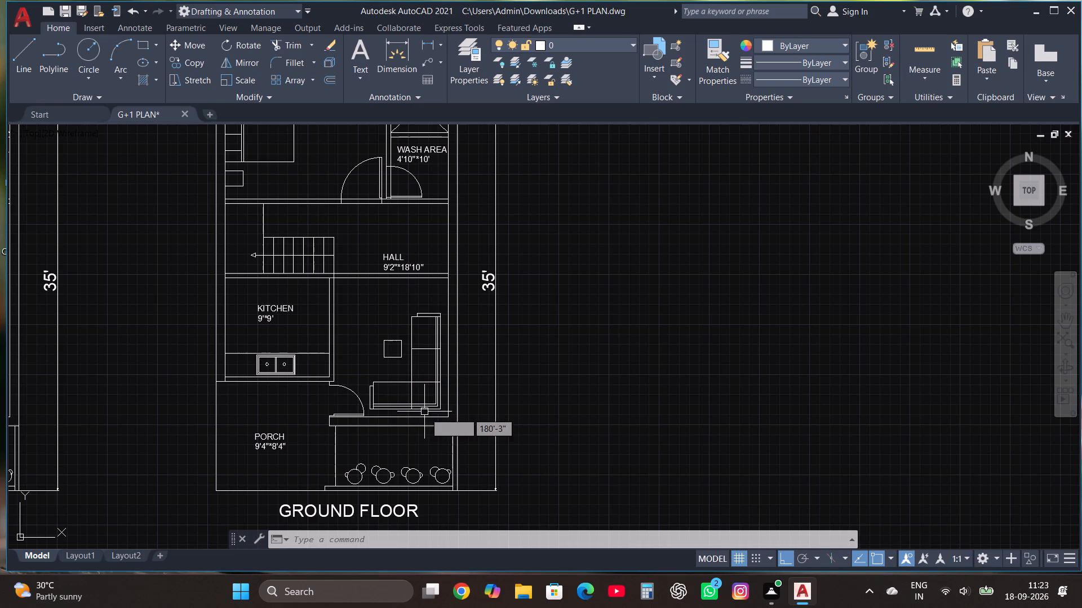
click(425, 413)
key(Delete)
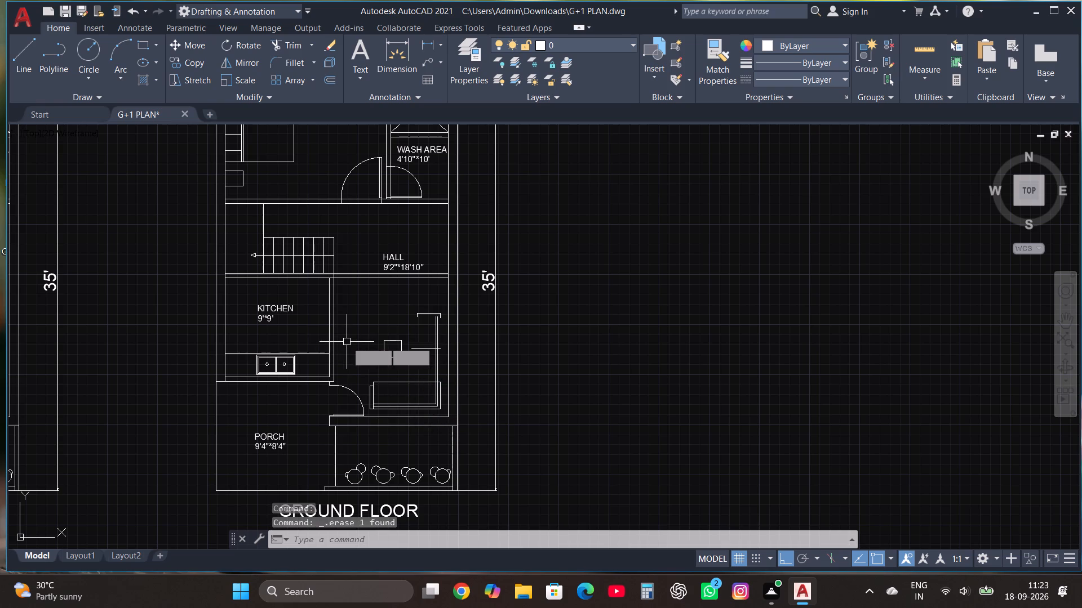
click(446, 413)
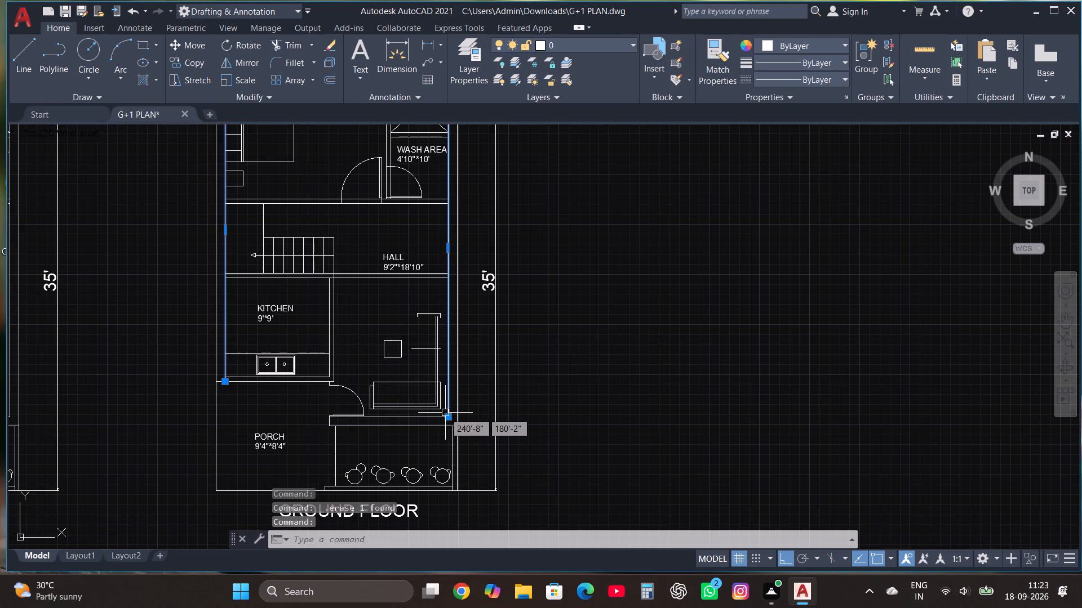
key(Escape)
scroll(418, 399, up, 2)
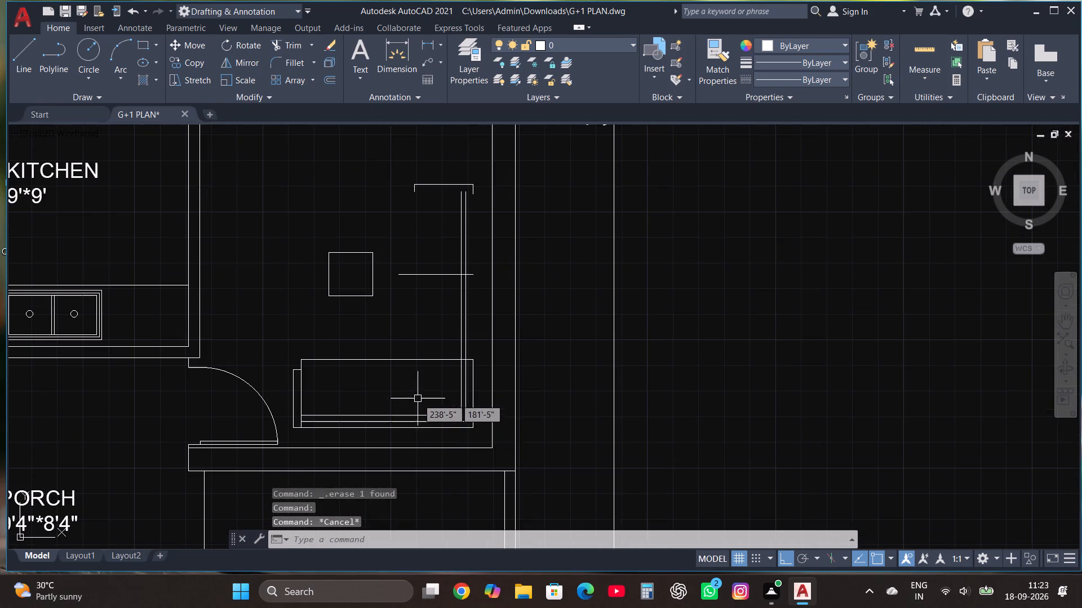
click(482, 436)
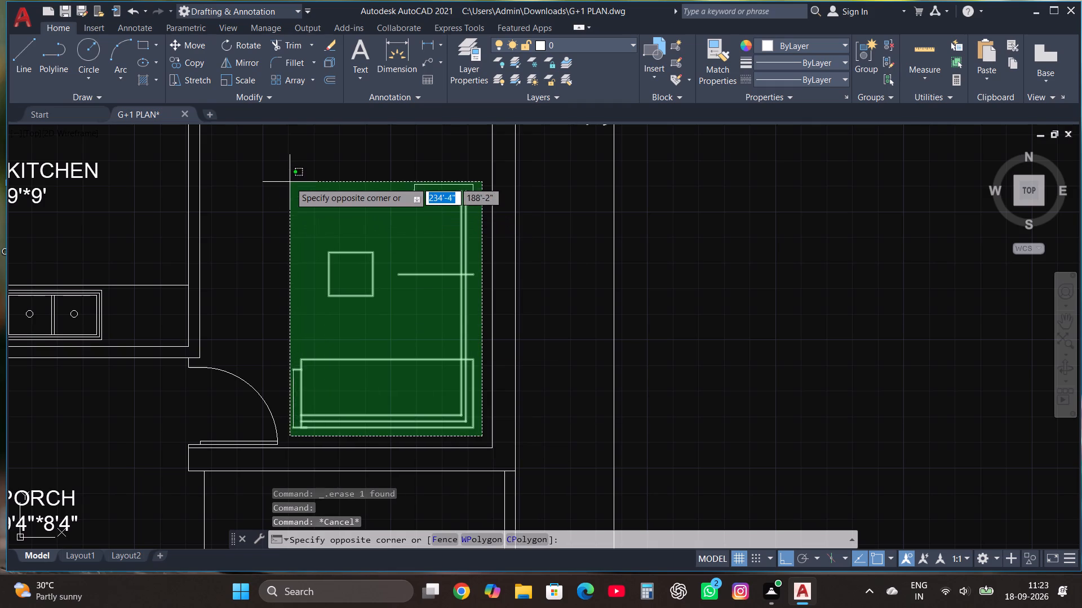
click(294, 167)
key(Delete)
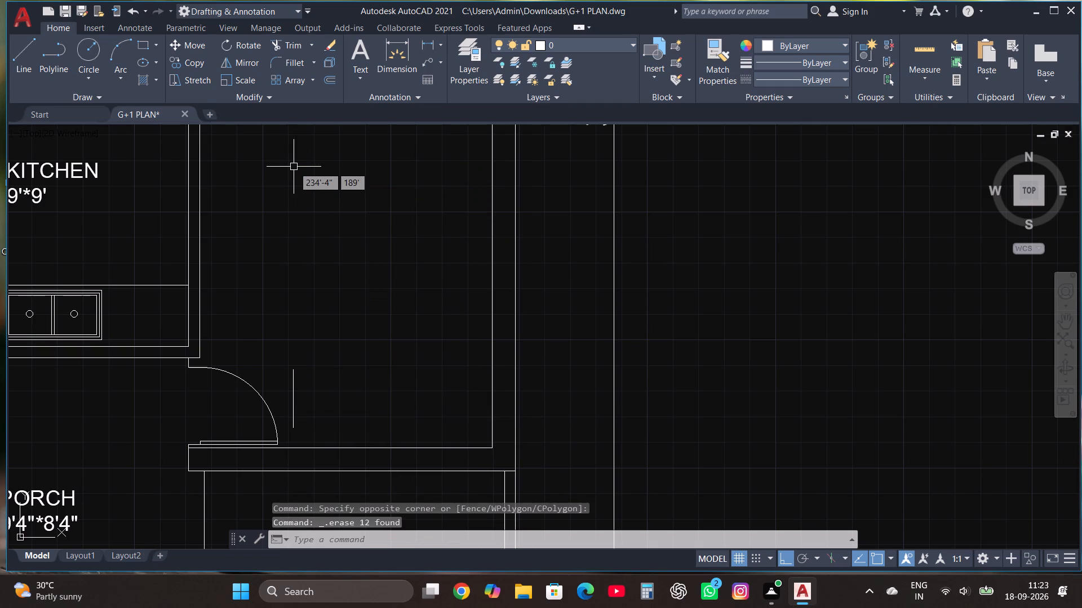
Erase the kitchen walls, counter, sink and label, the entrance door and the leftover sofa line.
scroll(294, 168, down, 3)
scroll(265, 305, down, 1)
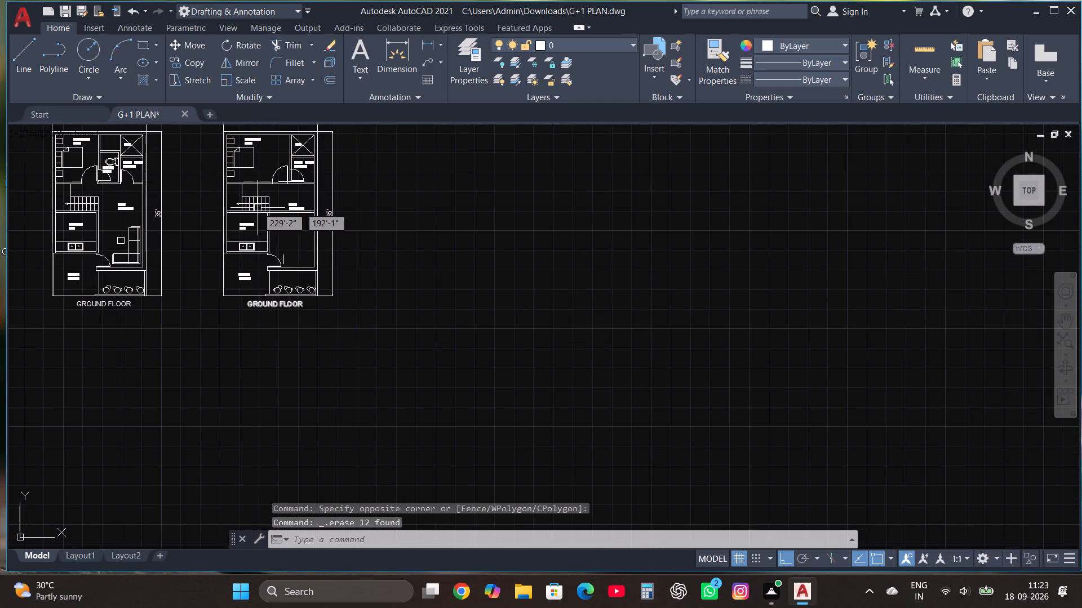
scroll(259, 227, up, 3)
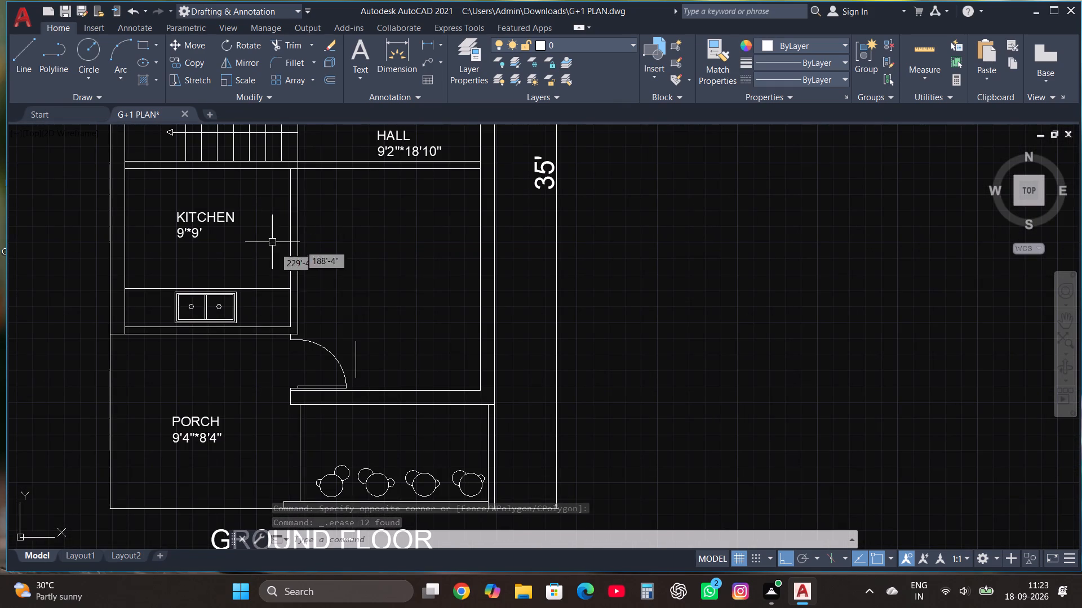
drag(376, 379, 370, 368)
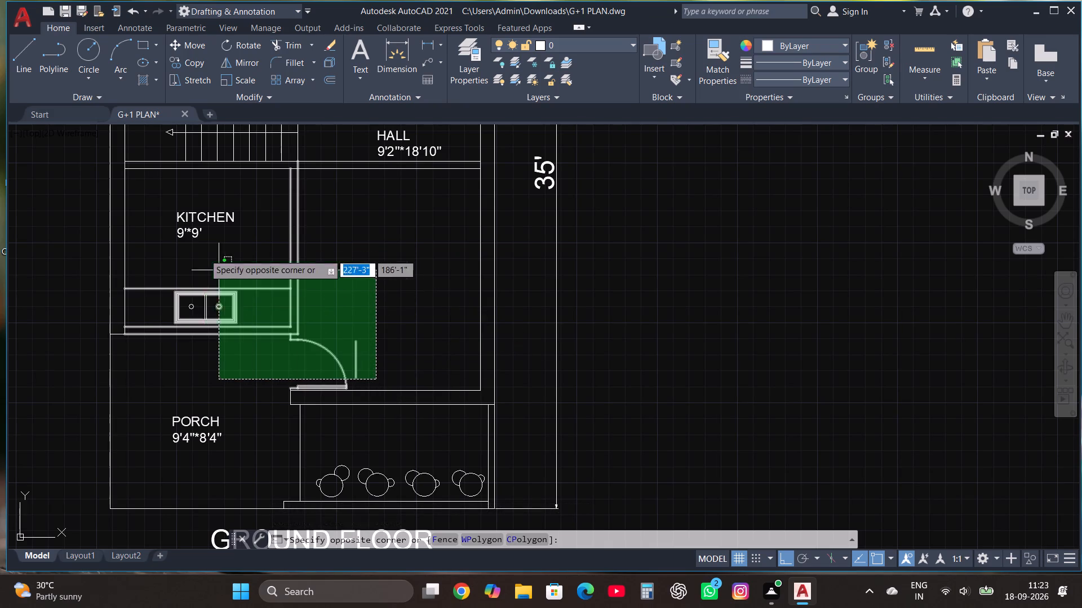
click(171, 218)
key(Delete)
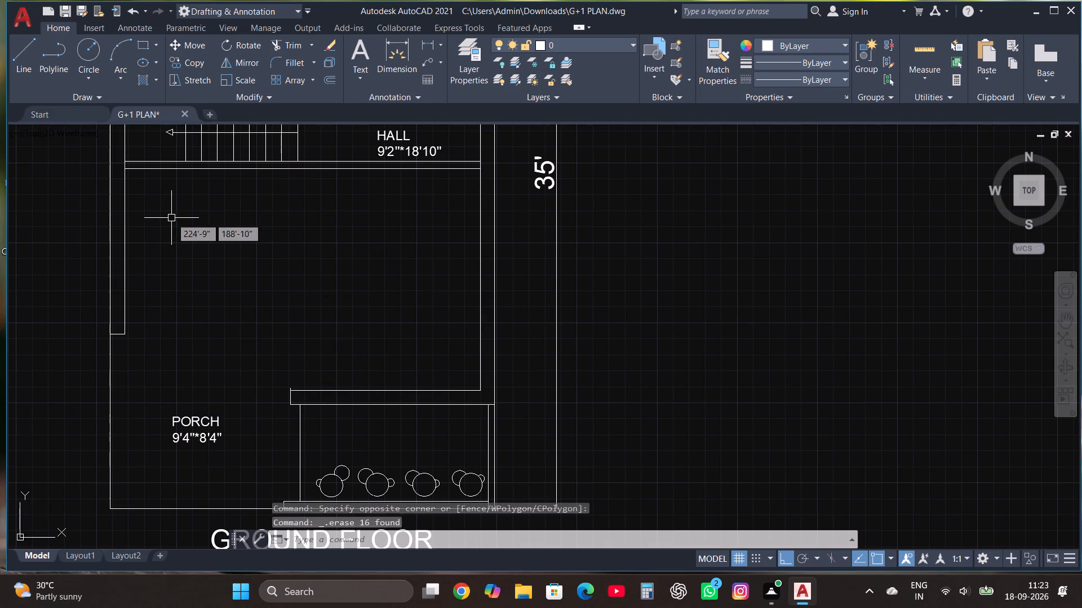
Draw two horizontal lines from the front wall's open end across the porch, past the left outer wall.
click(29, 66)
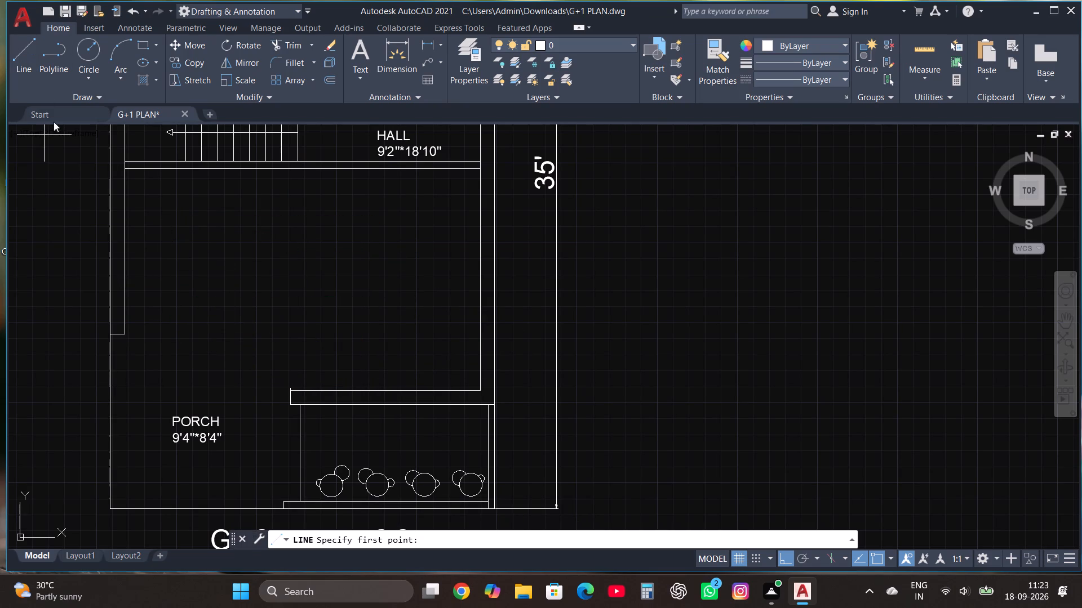
click(292, 405)
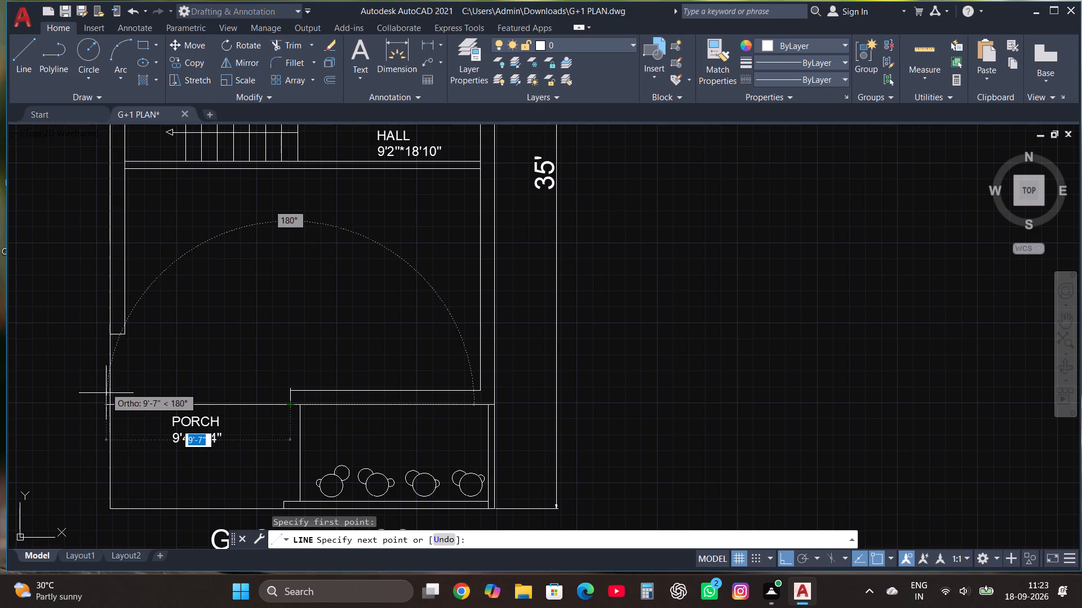
click(91, 400)
click(24, 57)
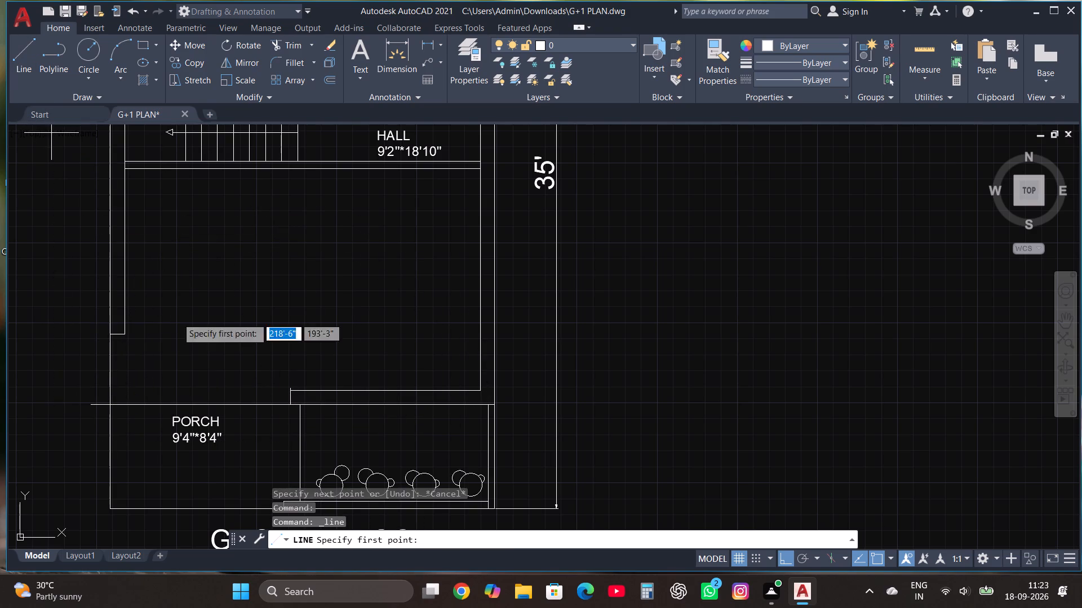
click(290, 391)
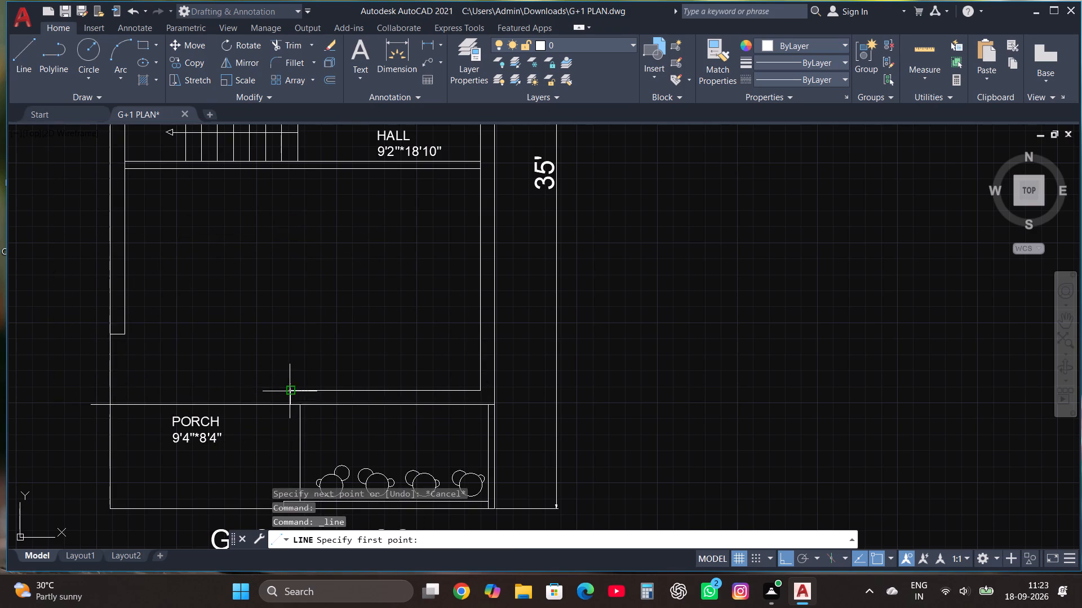
click(92, 373)
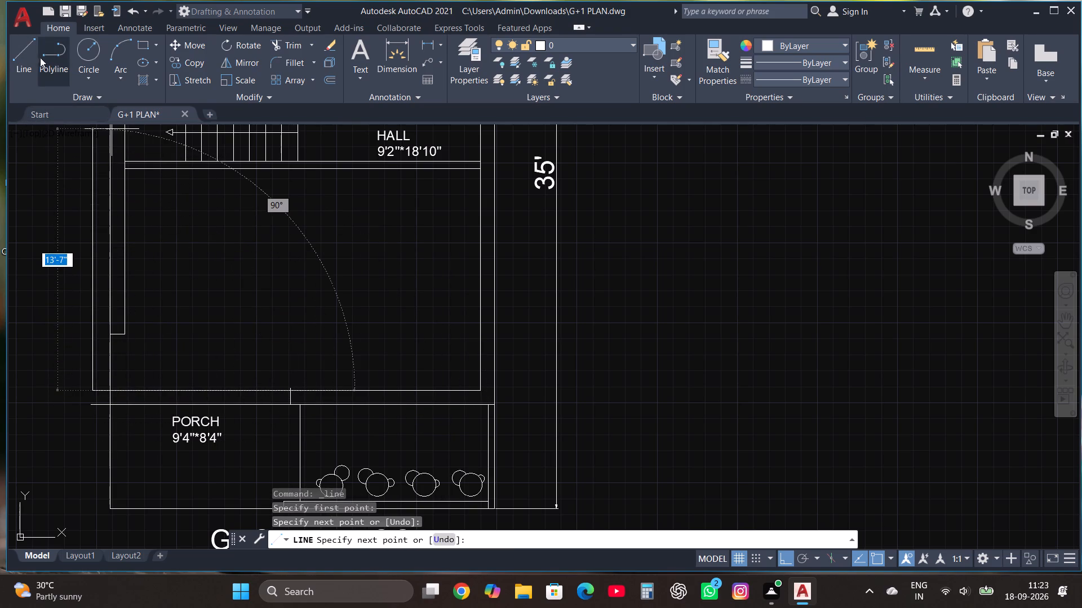
Draw a vertical line from the end of the left wall's inner face down past the new front wall lines.
click(37, 53)
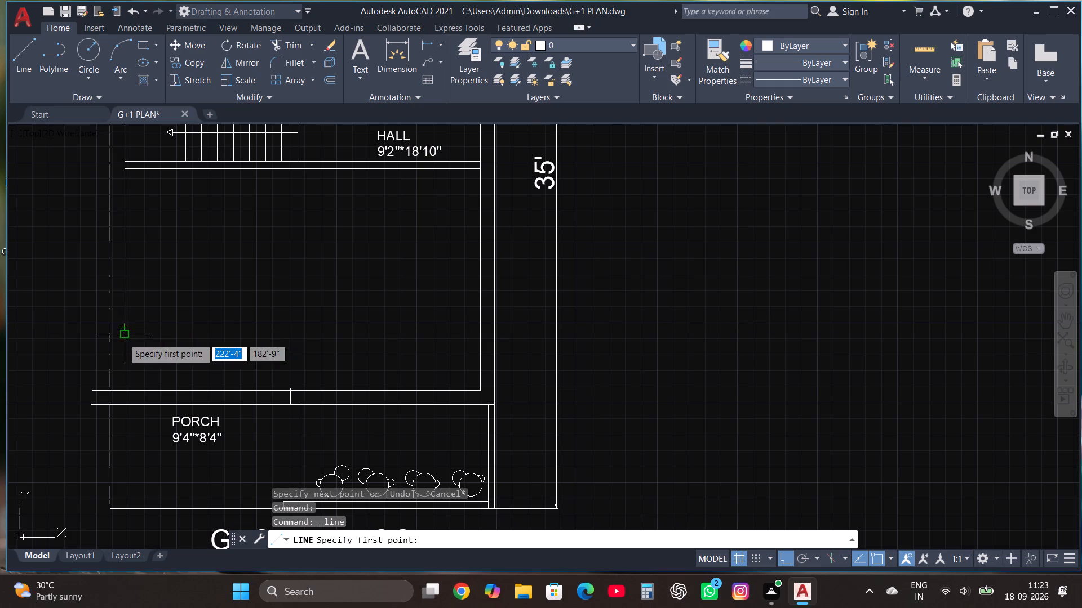
click(123, 338)
click(133, 446)
key(Escape)
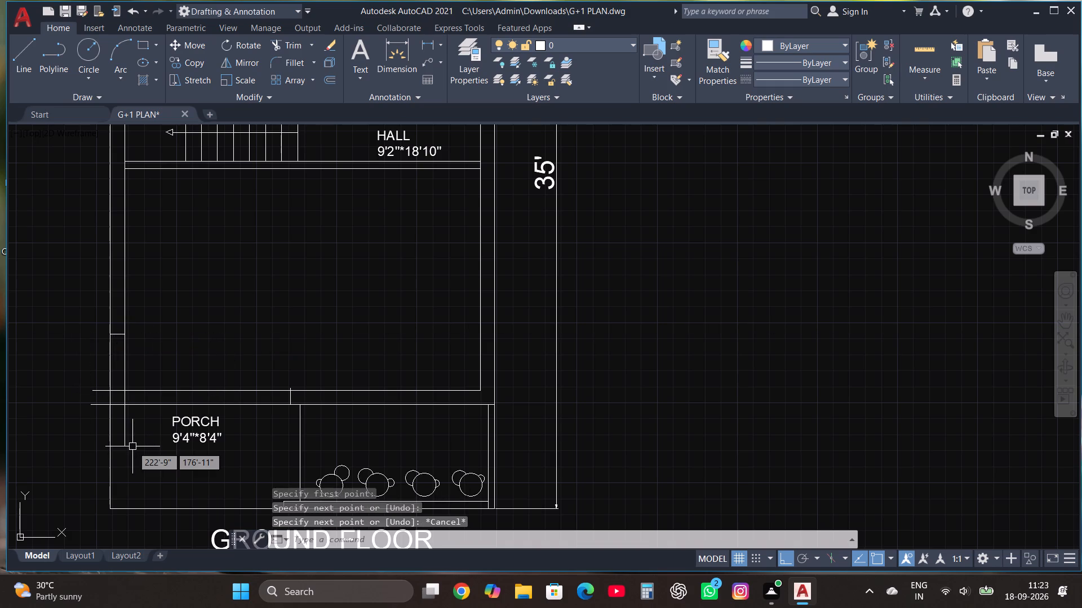
Trim the overhanging ends of the new wall lines beyond the left outer wall and below the front wall.
click(292, 48)
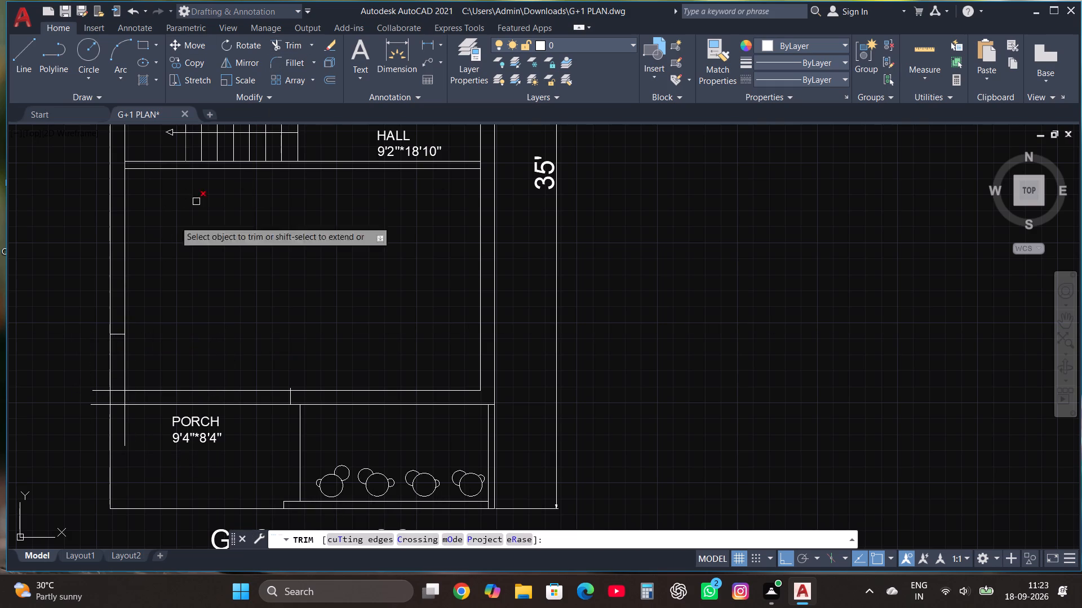
click(96, 390)
click(93, 406)
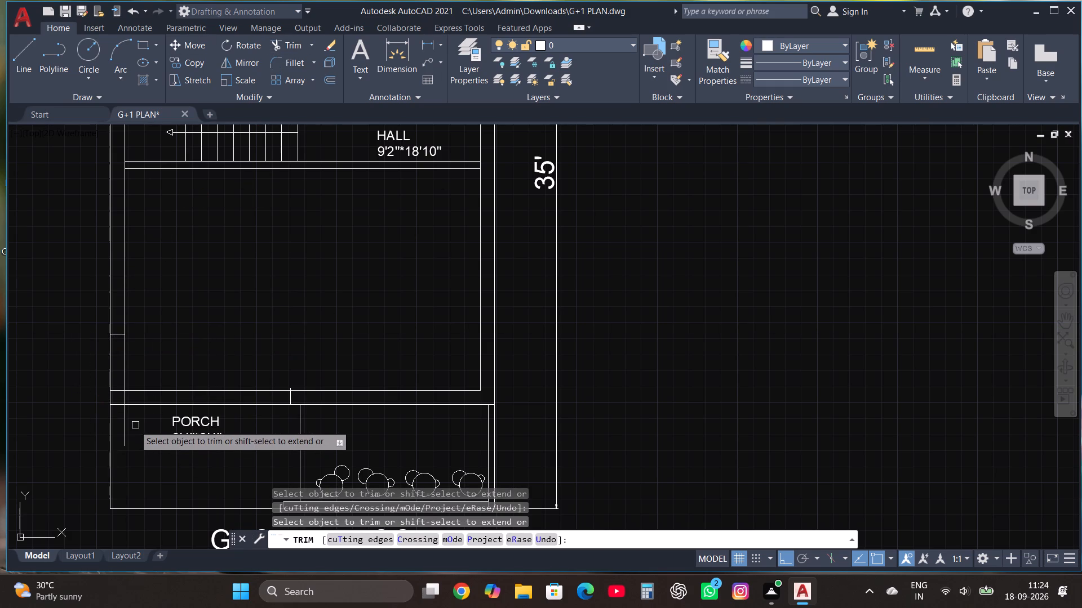
click(128, 425)
click(121, 420)
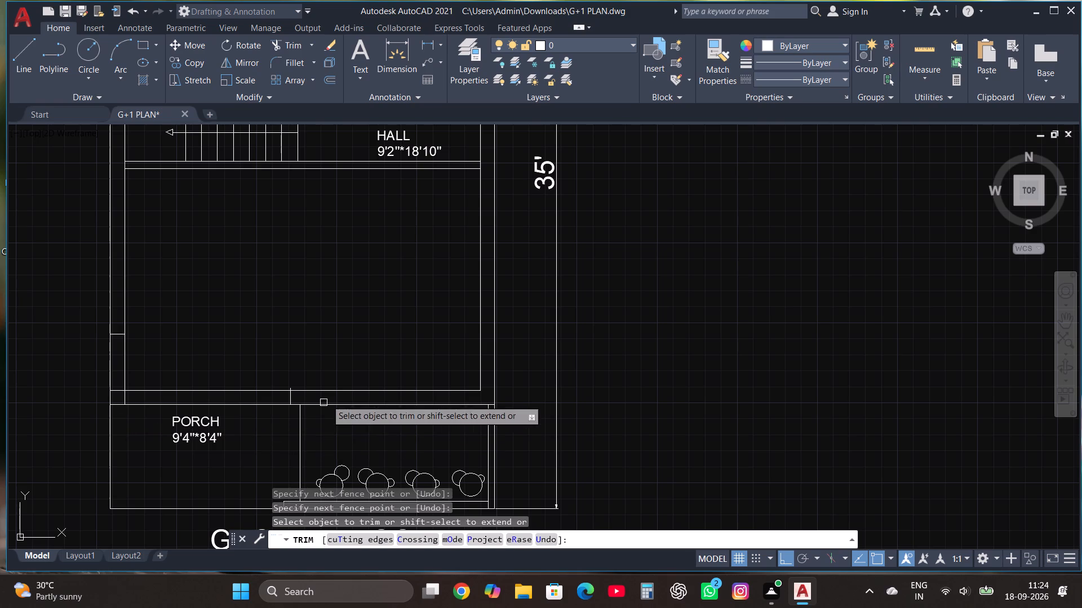
Trim the leftover cross lines in the front and left walls so their inner faces meet in a clean corner.
scroll(289, 388, up, 4)
click(292, 388)
scroll(293, 342, down, 4)
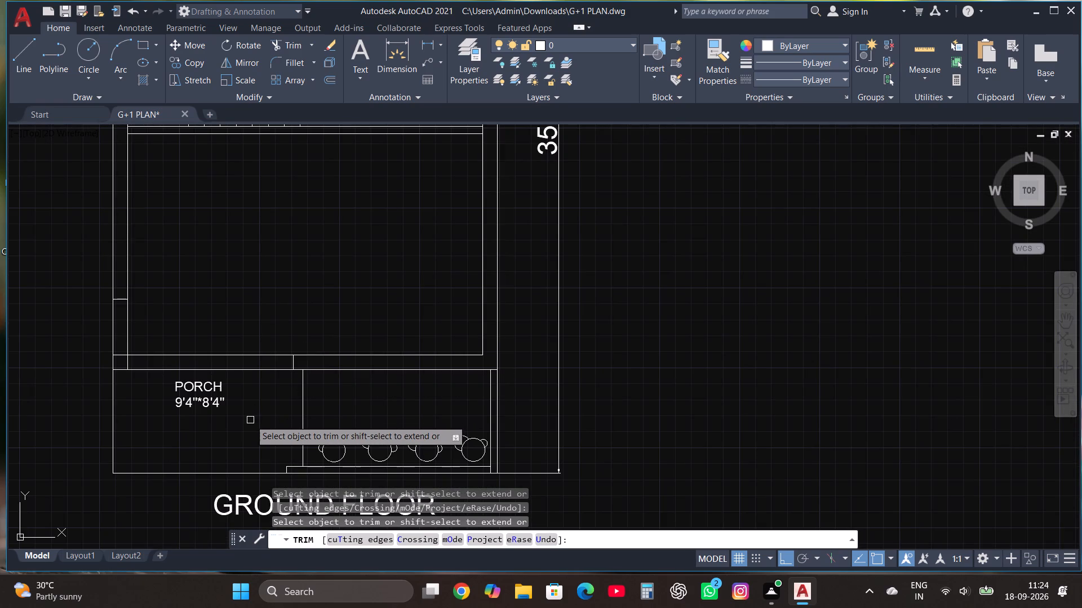
click(118, 300)
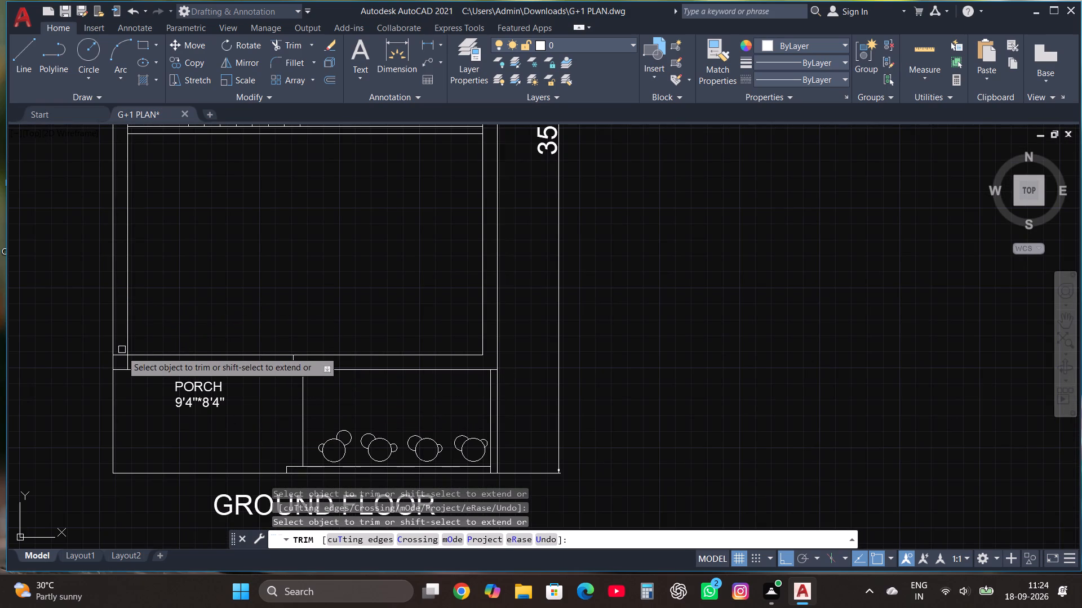
click(122, 357)
click(130, 362)
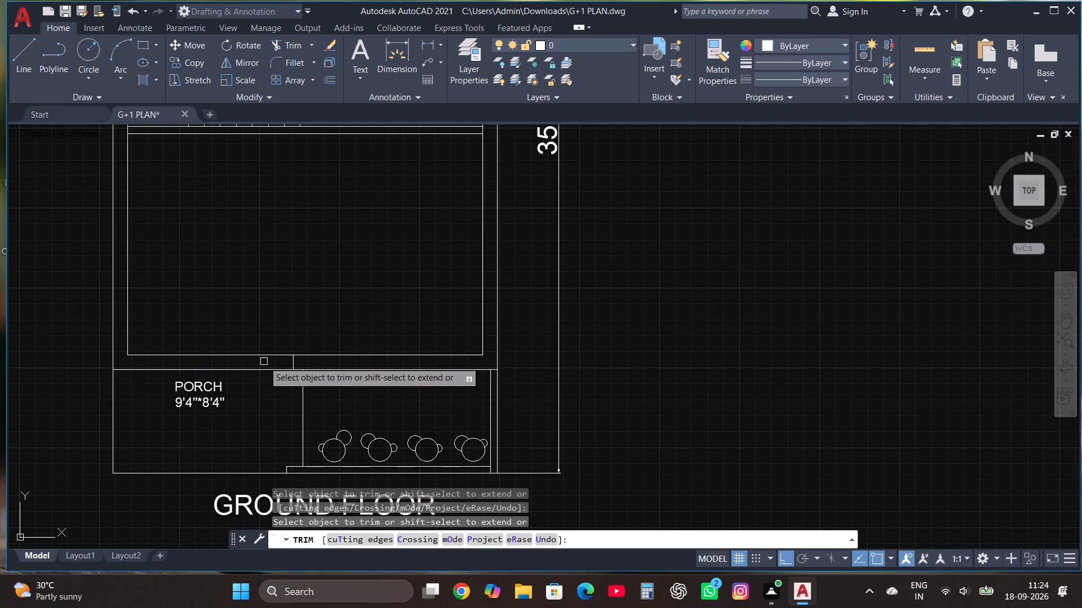
click(291, 364)
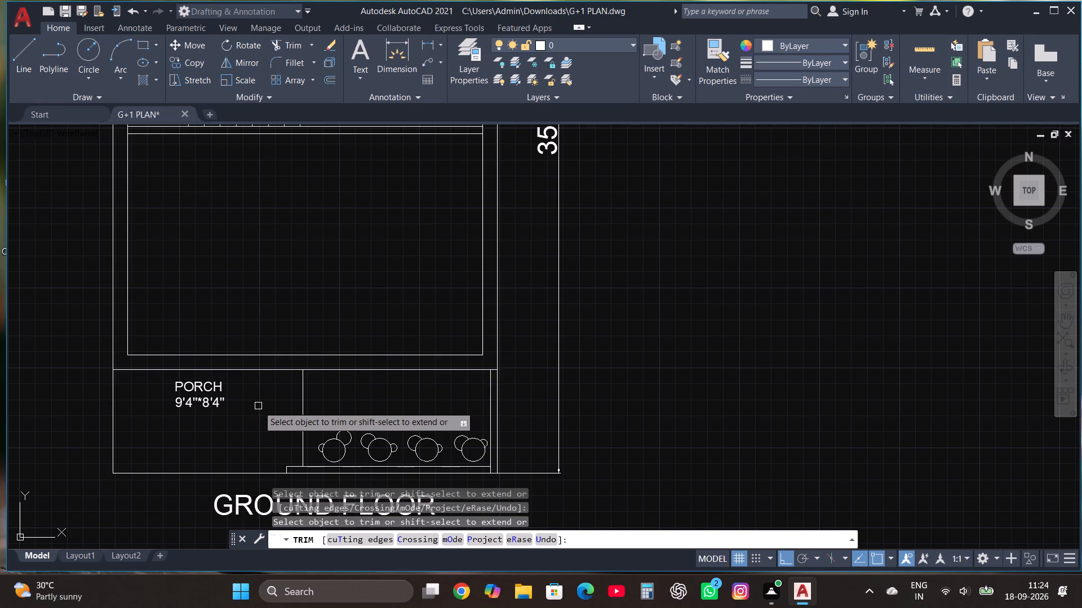
Trim away the divider line beside the porch and the inner line of the right wall in front of the house.
drag(269, 414, 348, 454)
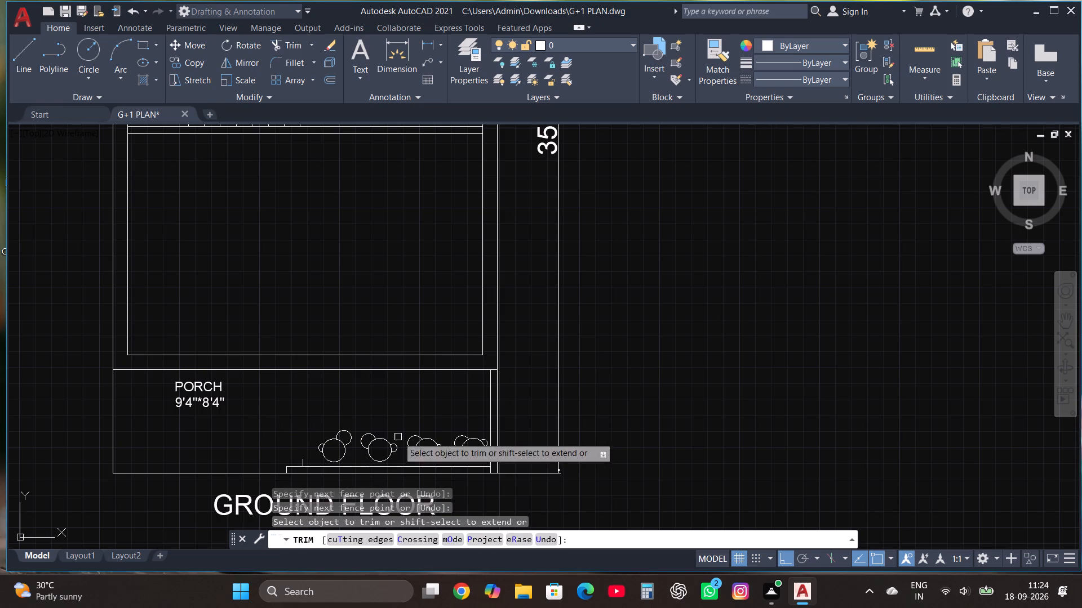
click(488, 415)
scroll(413, 383, down, 1)
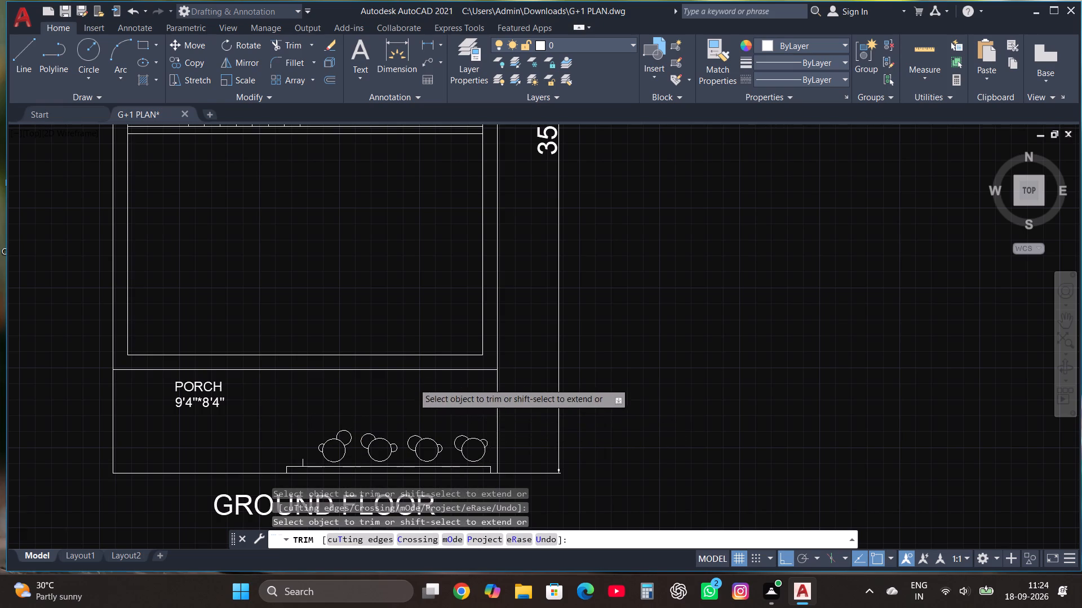
Remove the row of plants and the narrow ledge along the front boundary of the copied plan using Trim.
scroll(413, 383, down, 1)
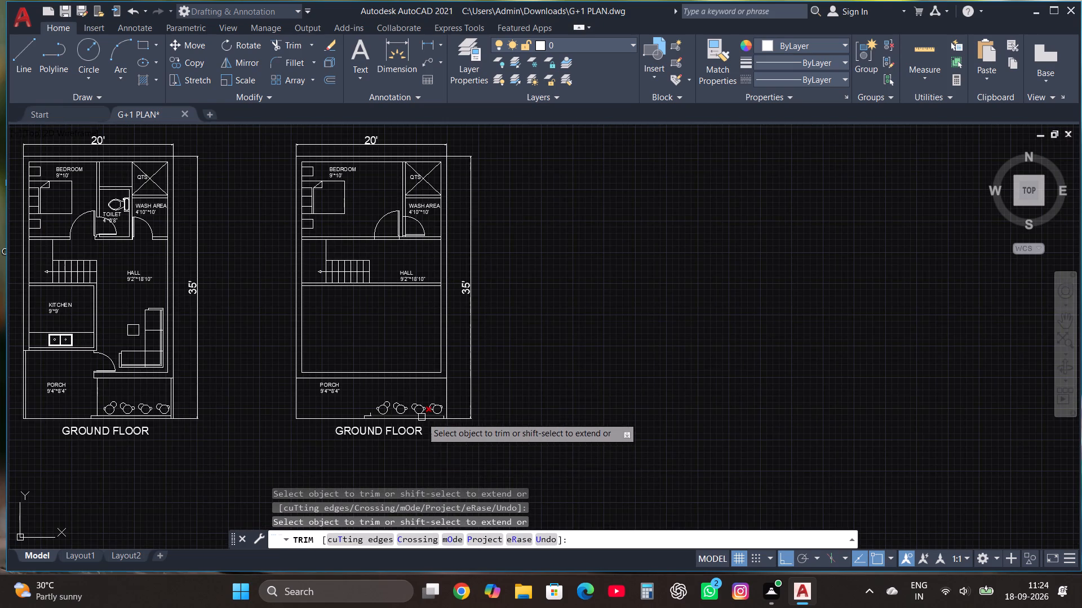
scroll(422, 417, up, 2)
drag(251, 403, 424, 396)
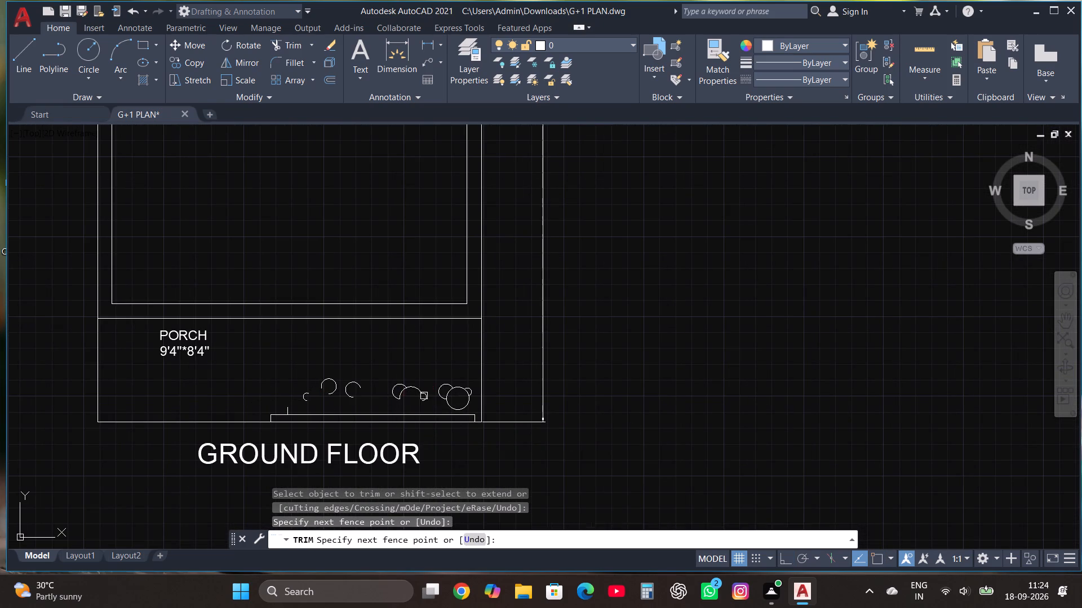
drag(358, 395, 362, 383)
drag(362, 383, 370, 383)
drag(442, 395, 471, 388)
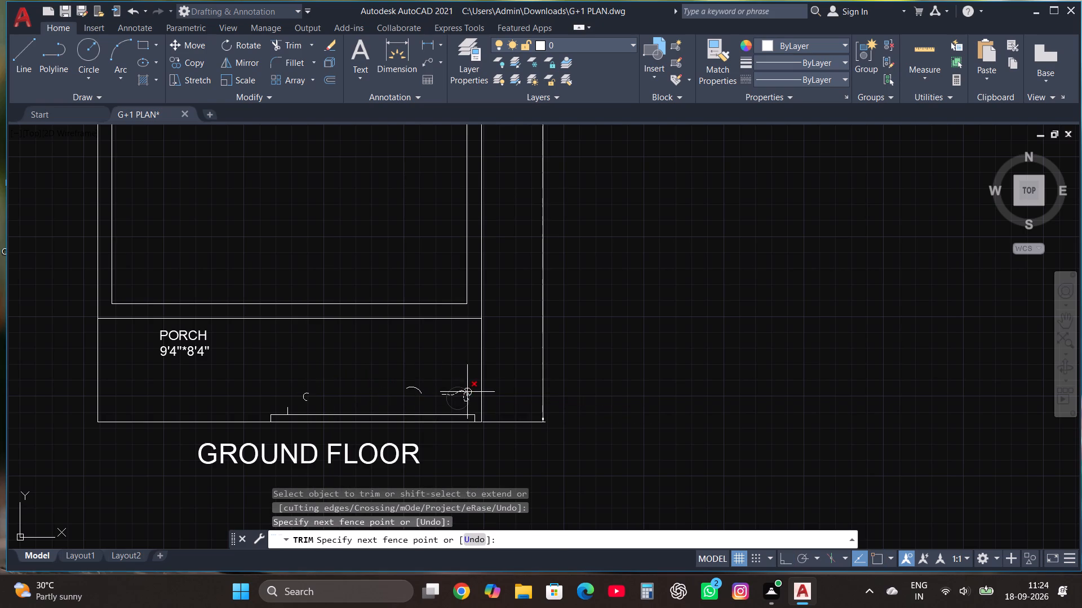
drag(471, 388, 286, 402)
drag(286, 402, 329, 415)
scroll(309, 422, up, 3)
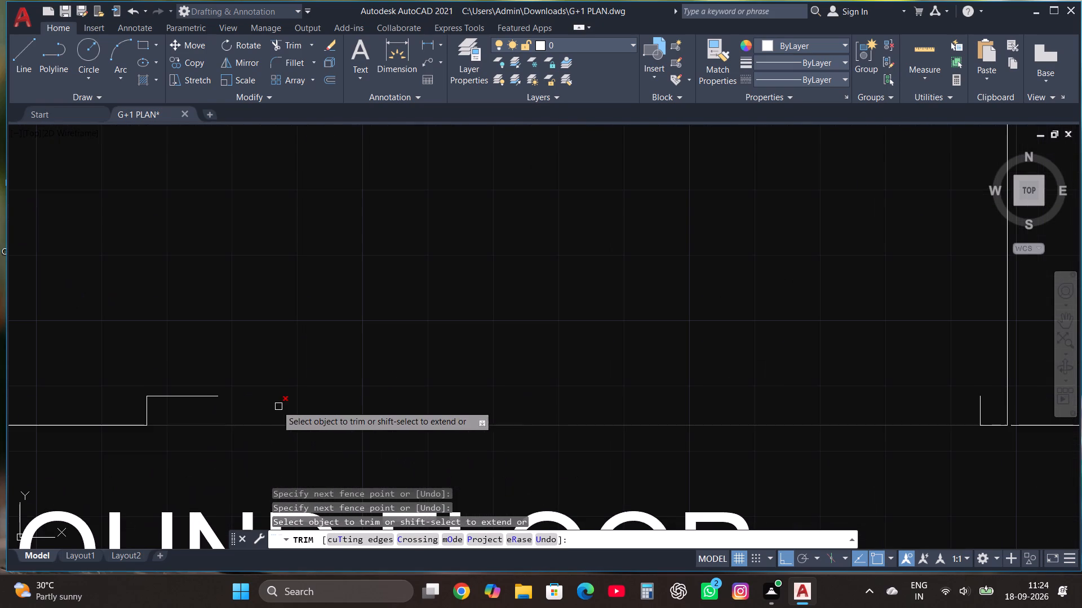
drag(139, 409, 209, 388)
scroll(209, 388, down, 2)
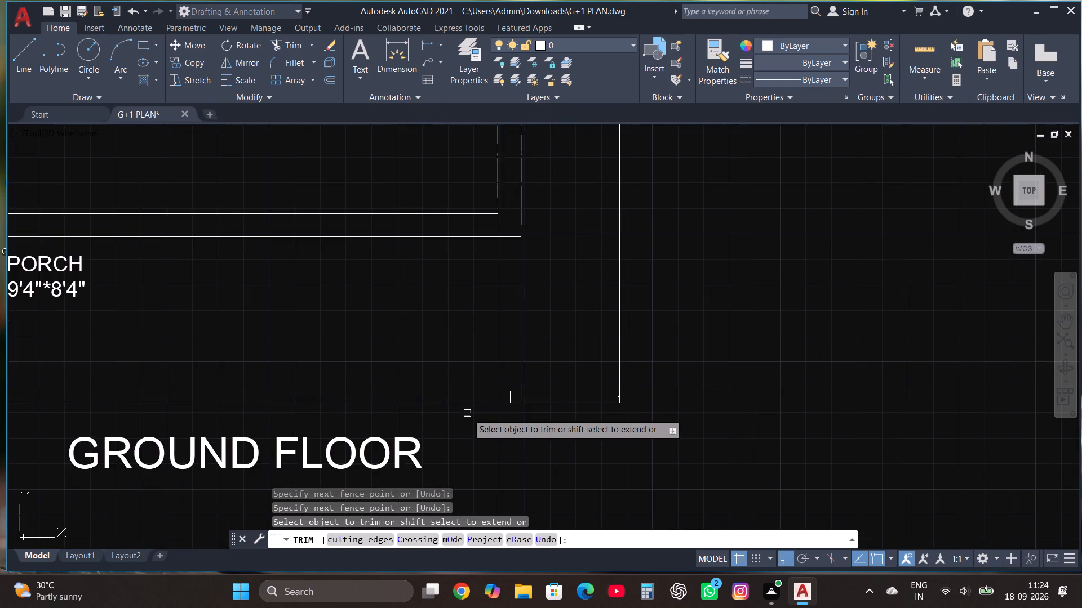
scroll(467, 413, up, 2)
click(571, 377)
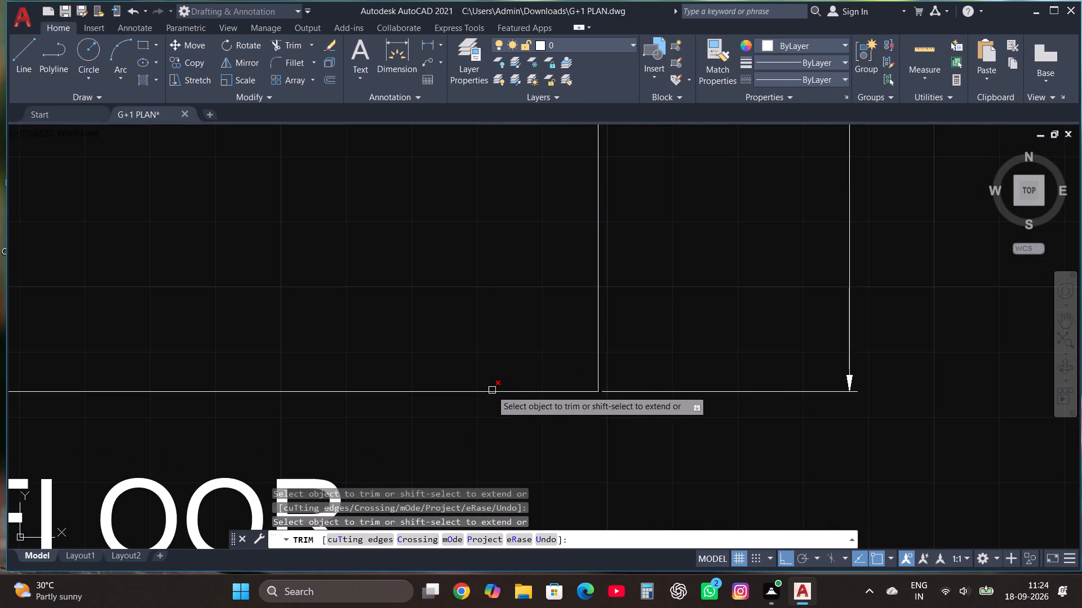
scroll(483, 403, down, 4)
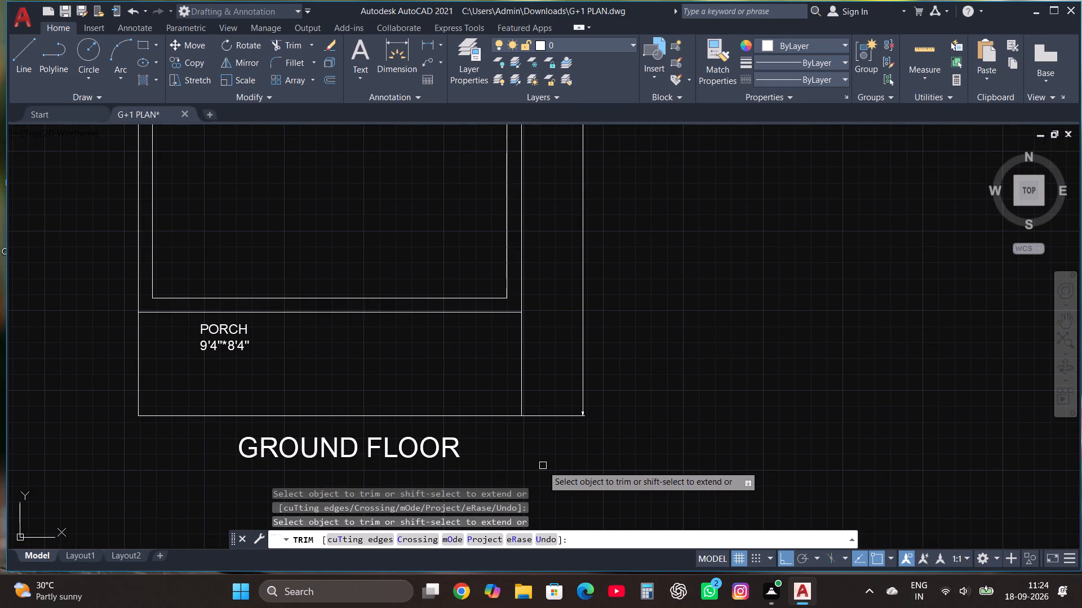
key(Escape)
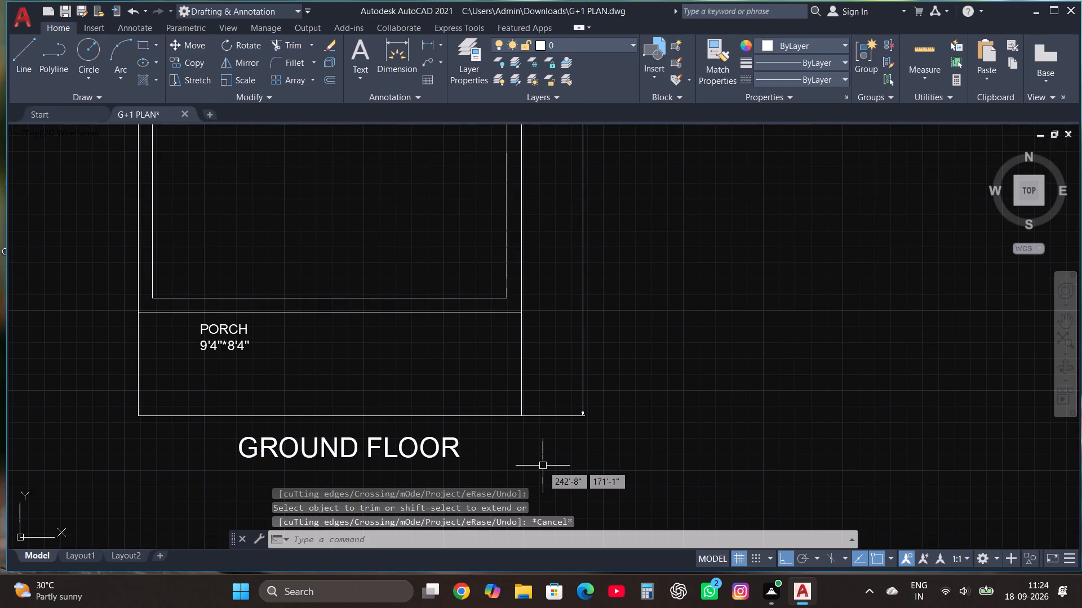
Draw lines from the large room's lower-left inner corner: 4'8" along the front wall, 8' up, and back past the left wall's inner face.
scroll(543, 466, down, 1)
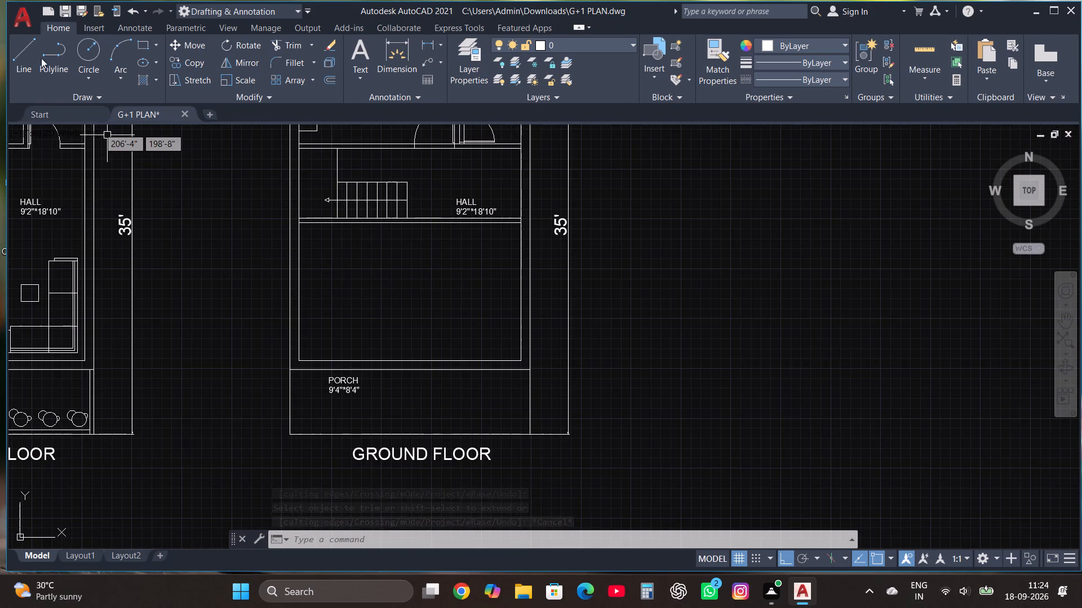
click(24, 57)
scroll(369, 349, up, 1)
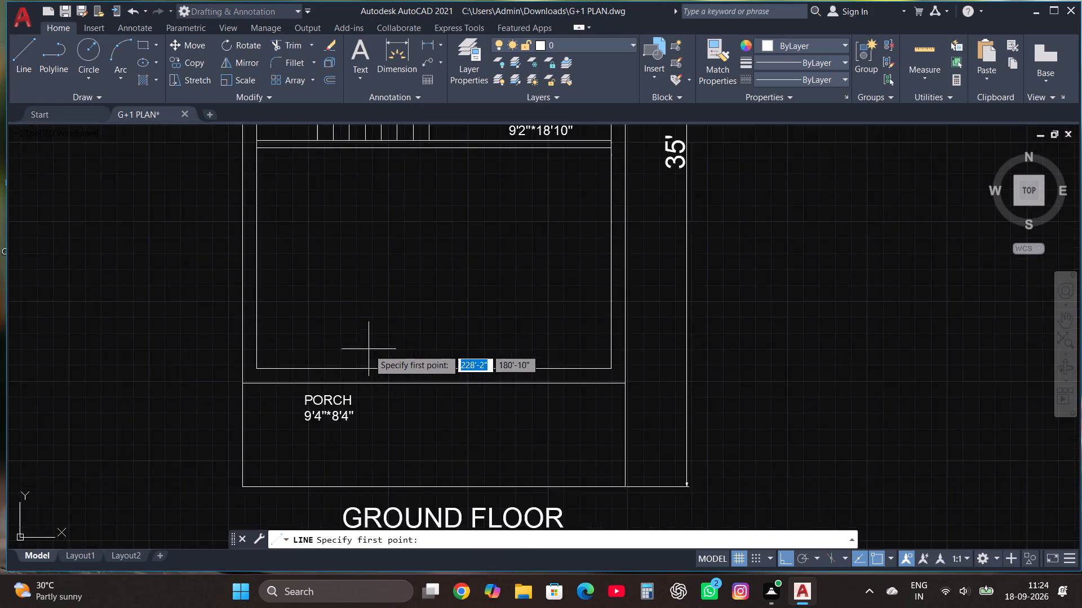
scroll(369, 349, up, 1)
click(189, 381)
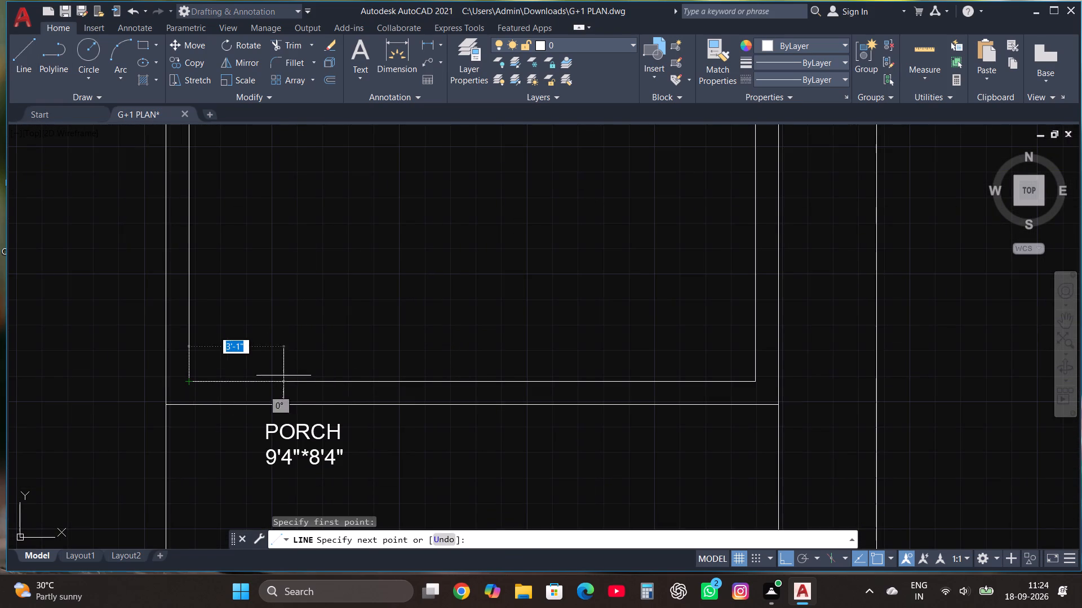
text(4'8")
key(Return)
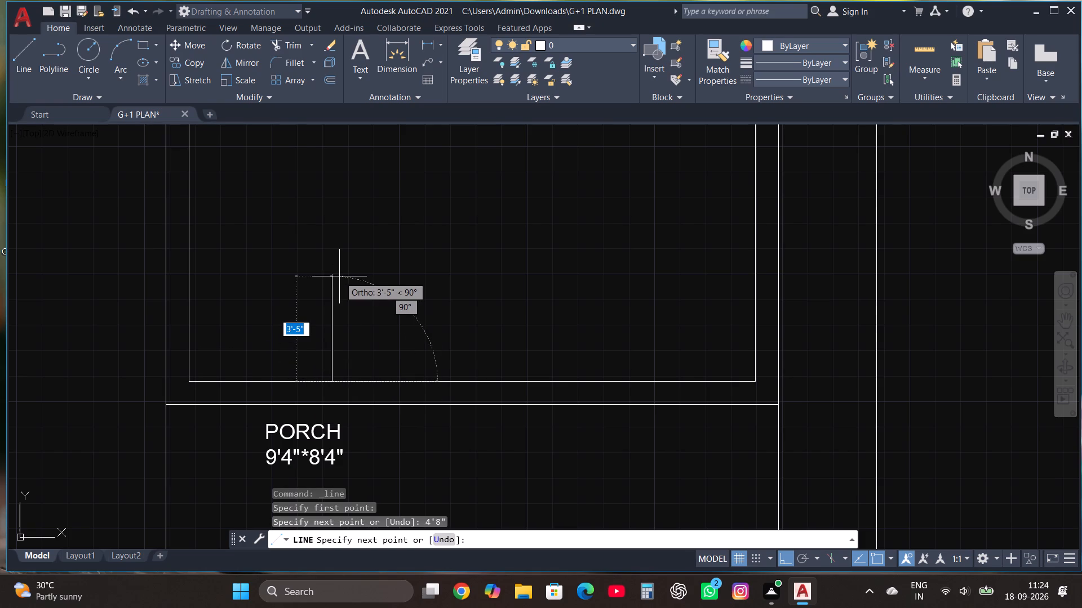
text(8')
key(Return)
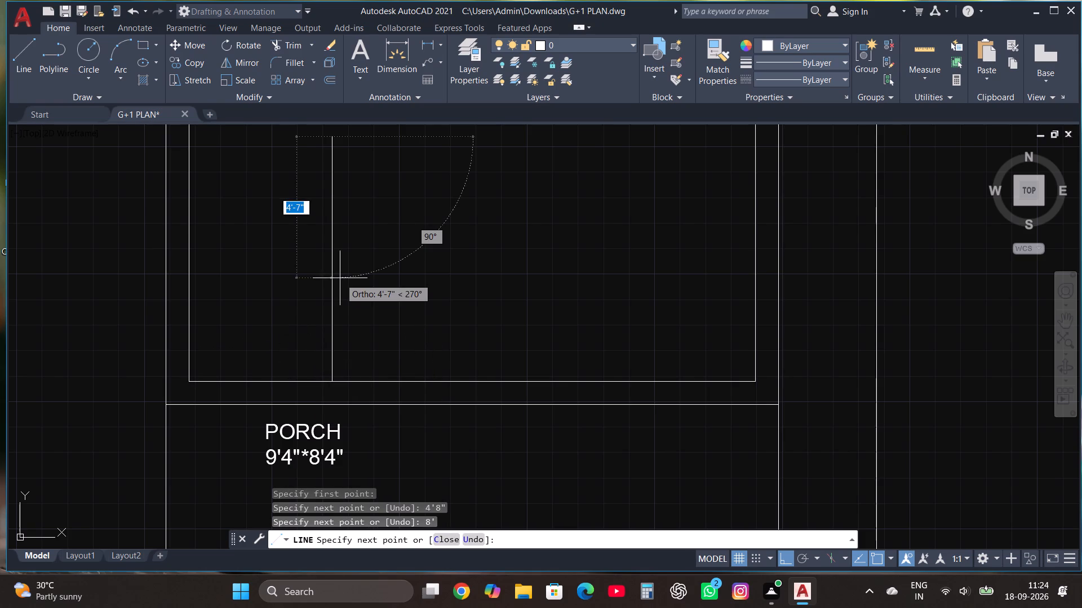
scroll(353, 300, down, 2)
scroll(323, 244, up, 2)
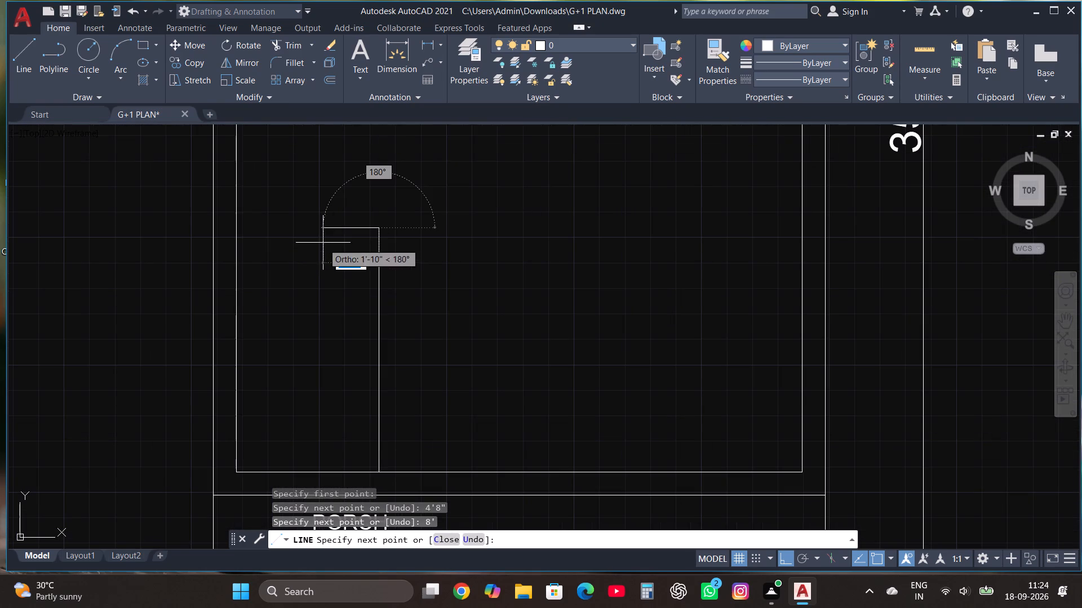
click(221, 232)
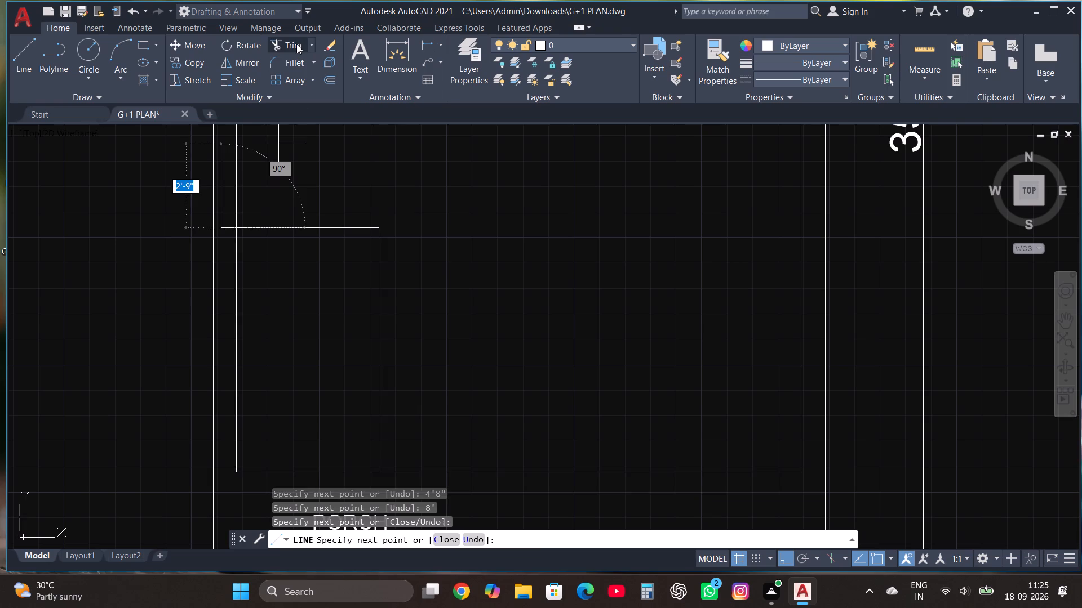
Trim the small room's top line where it overshoots into the left wall.
click(296, 44)
click(227, 232)
click(220, 218)
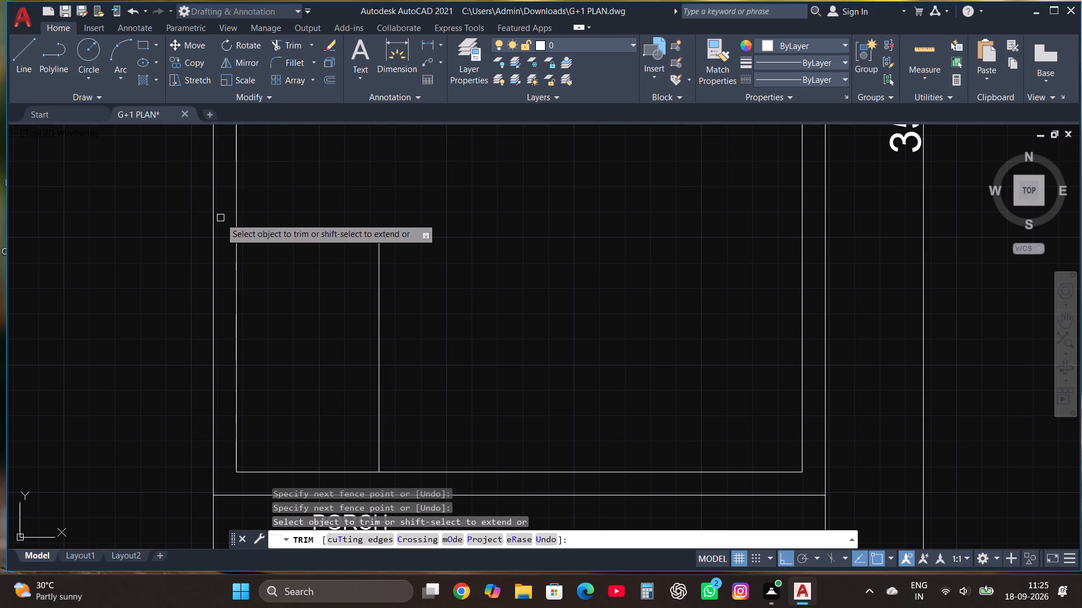
key(Escape)
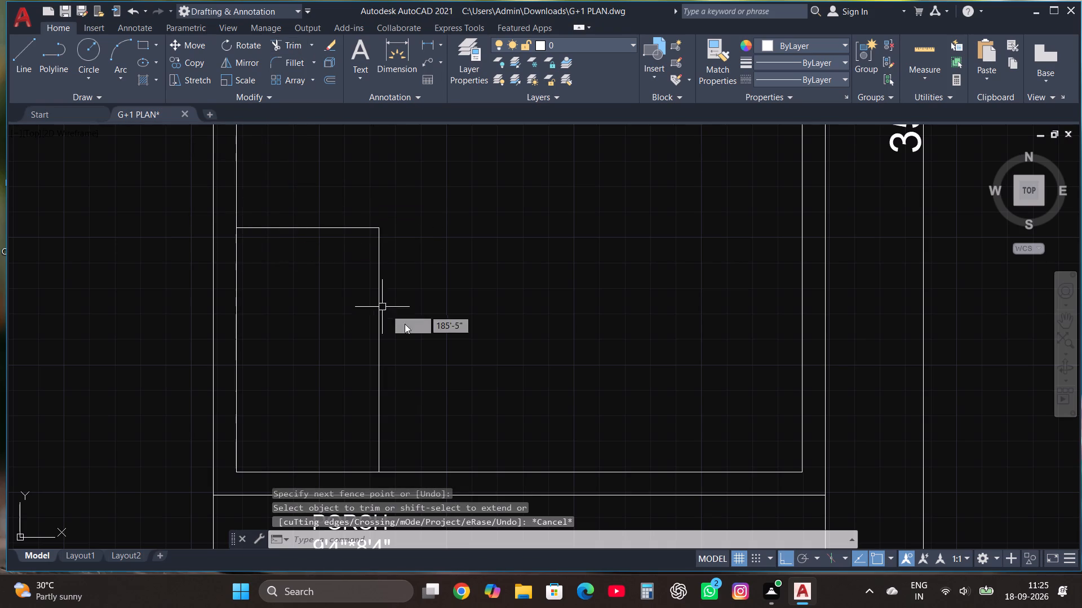
Offset the small room's vertical and top lines outward by 4.5" to give its walls thickness.
drag(416, 331, 407, 319)
click(362, 250)
click(325, 79)
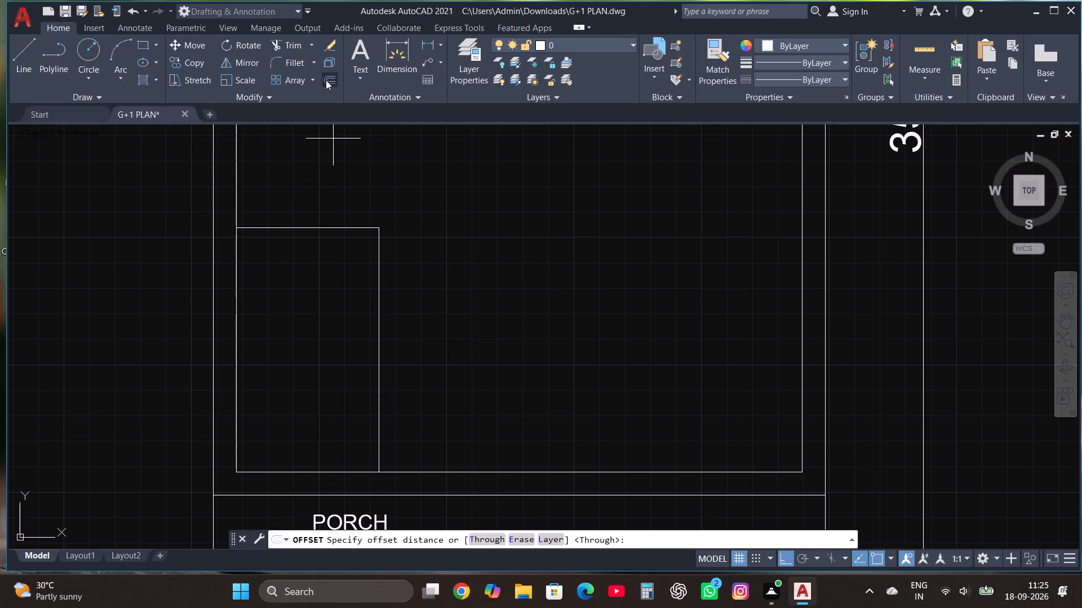
click(378, 303)
click(385, 305)
text(4.5")
key(Return)
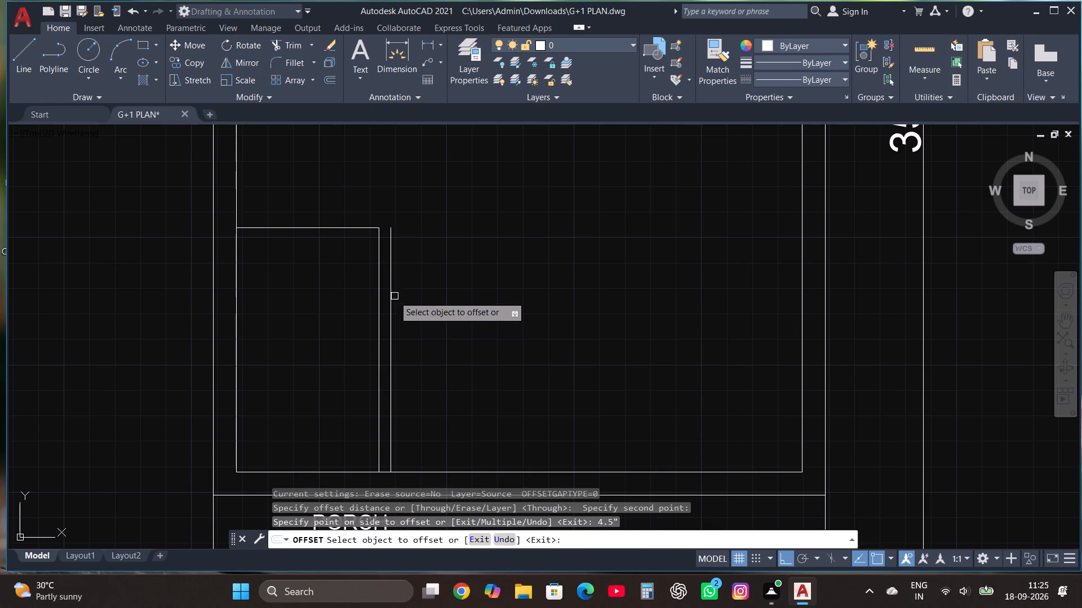
click(338, 229)
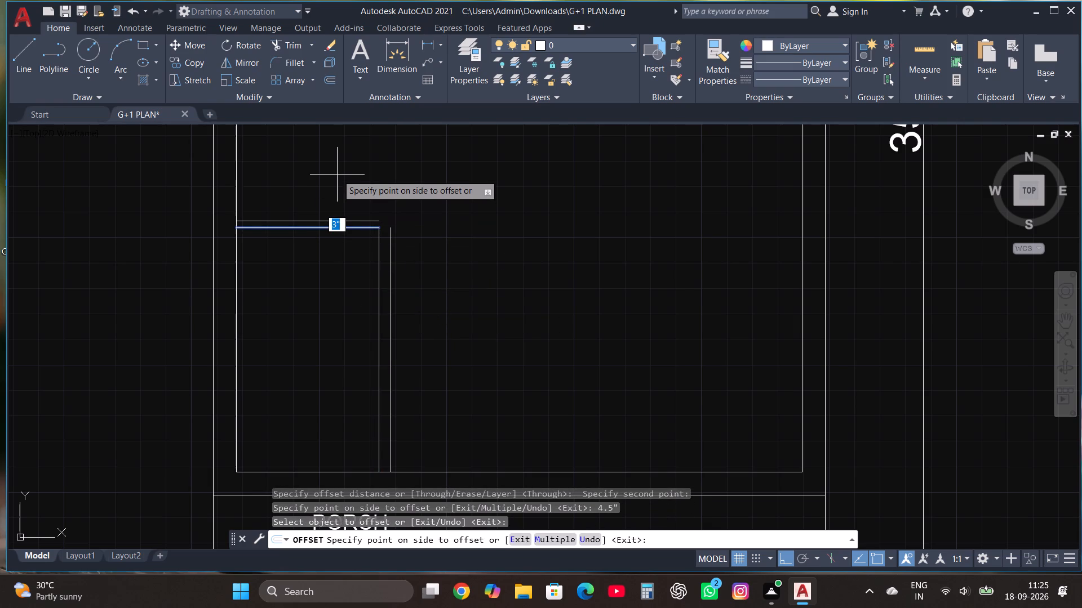
text(4.5")
key(Return)
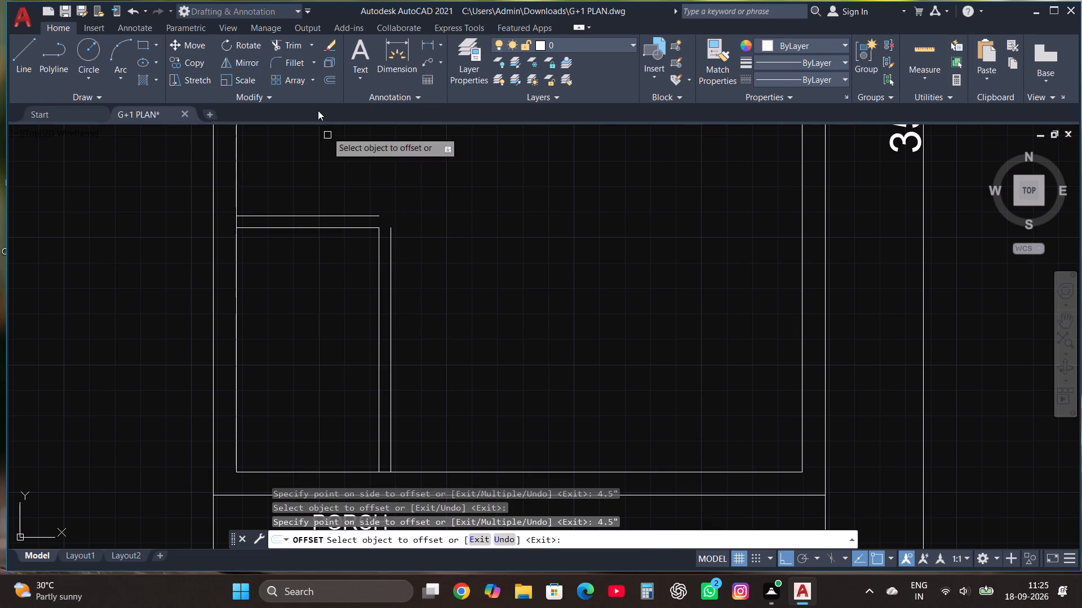
Fillet the two outer offset lines into a square corner at the small room's upper right.
click(296, 66)
click(357, 220)
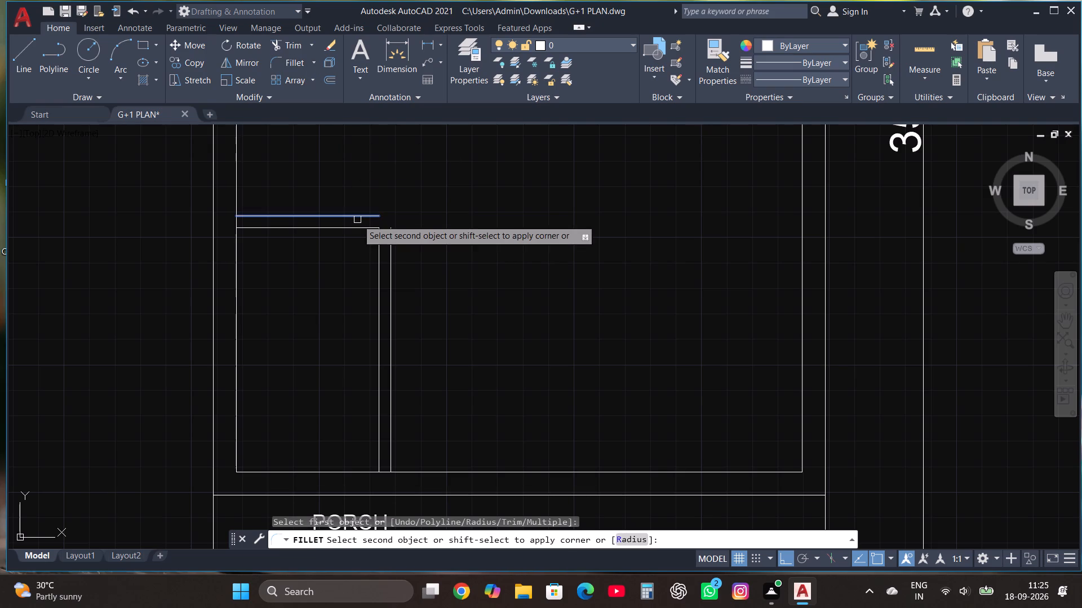
click(393, 238)
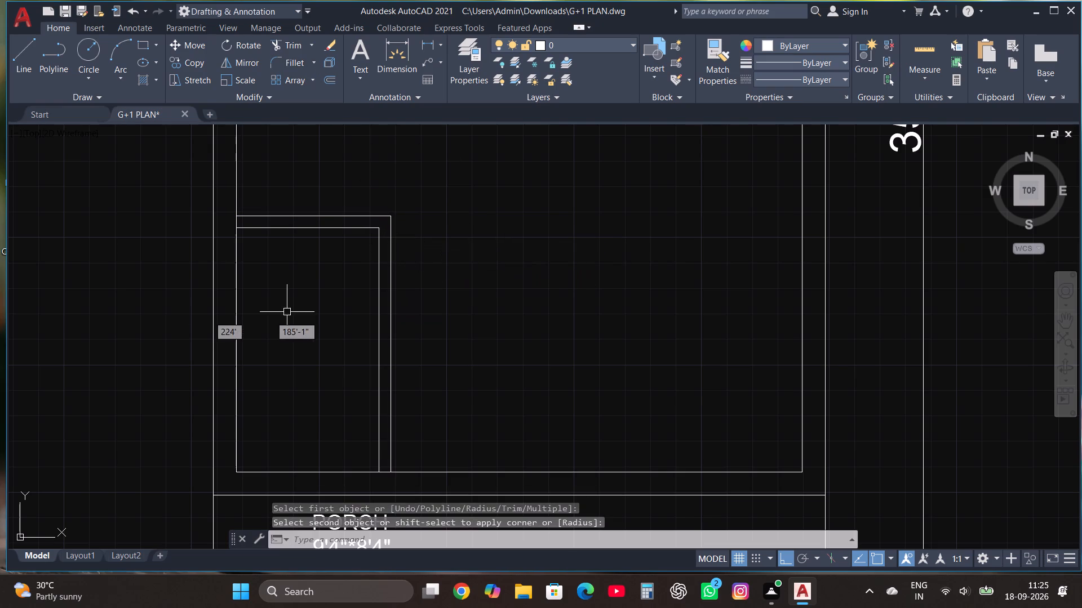
scroll(205, 328, down, 1)
scroll(338, 178, up, 1)
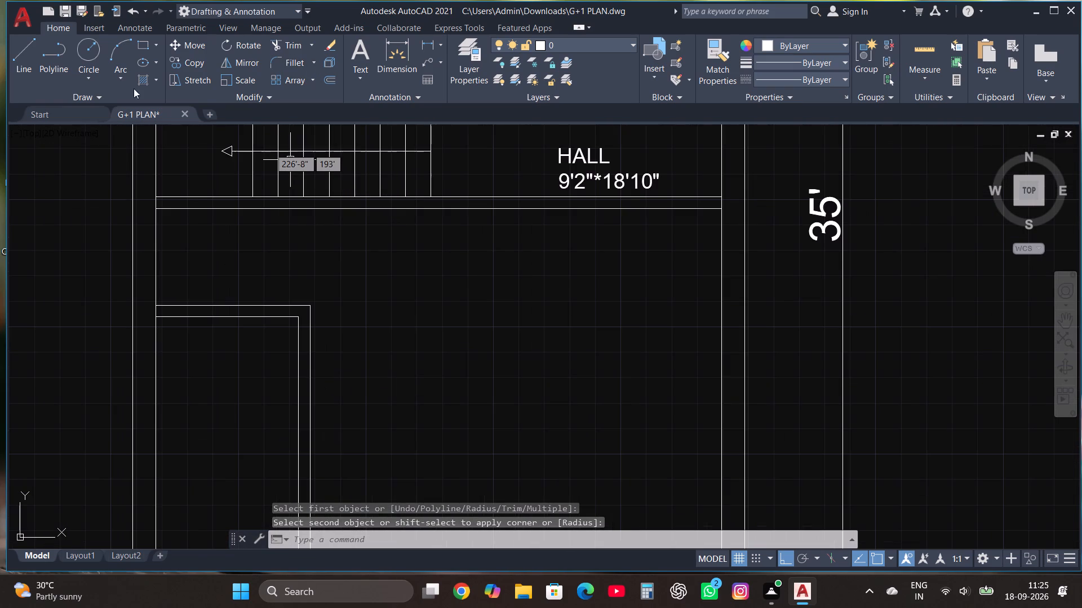
Draw lines from the wall below the stairs: about 1'3" down, left into the left wall, and back up along the small room's inner wall line.
click(20, 50)
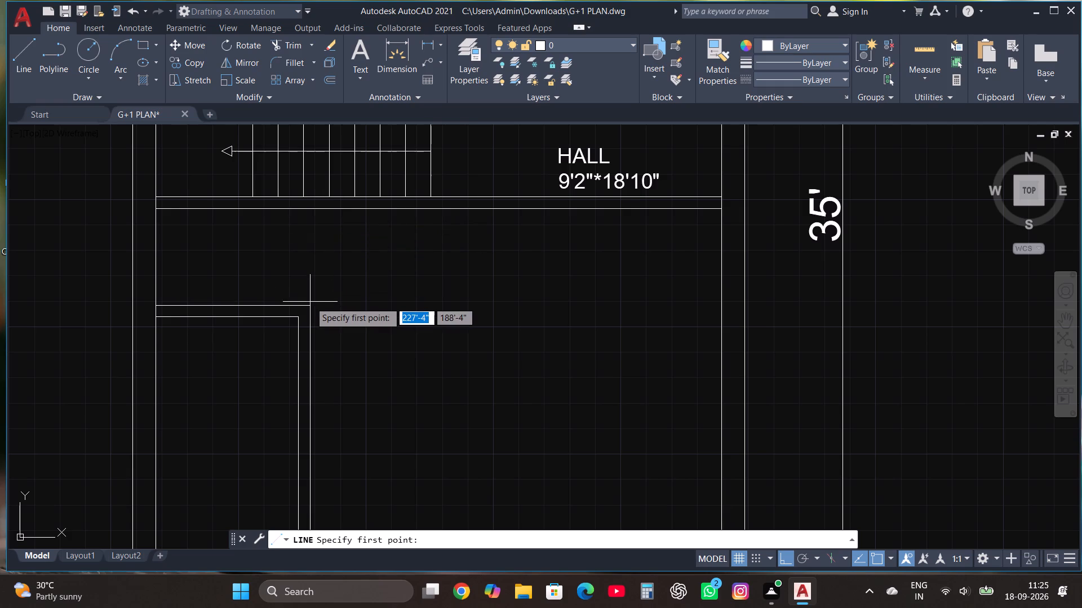
click(308, 208)
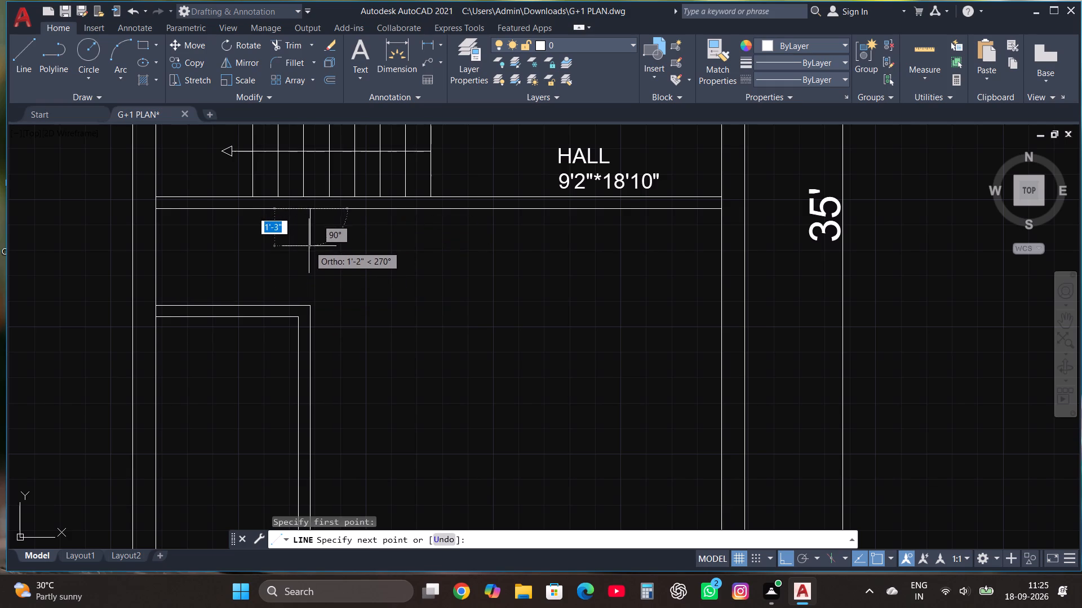
click(309, 249)
click(143, 253)
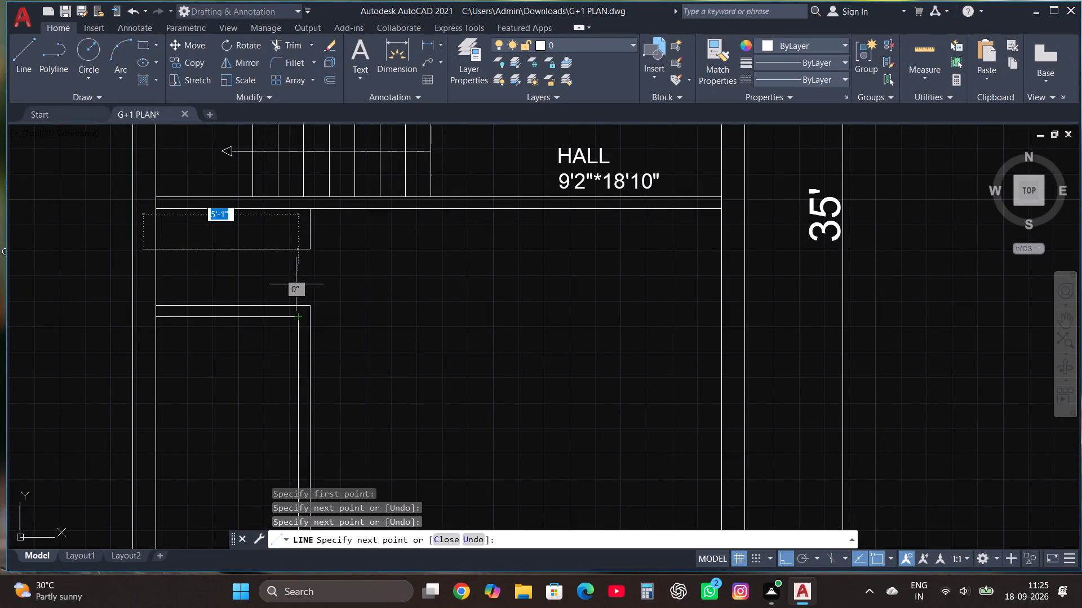
click(298, 254)
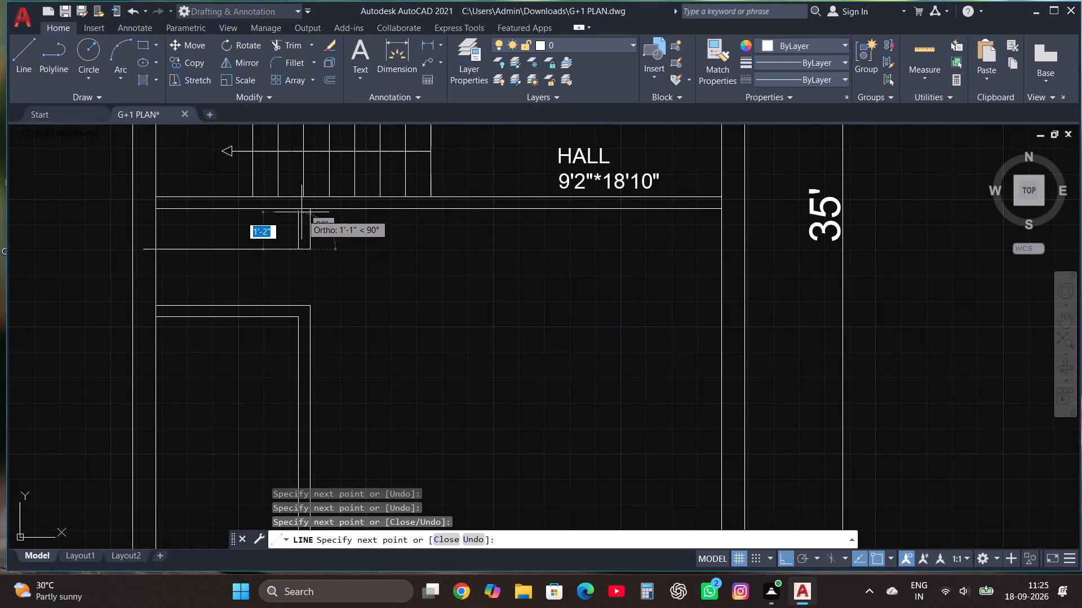
click(299, 203)
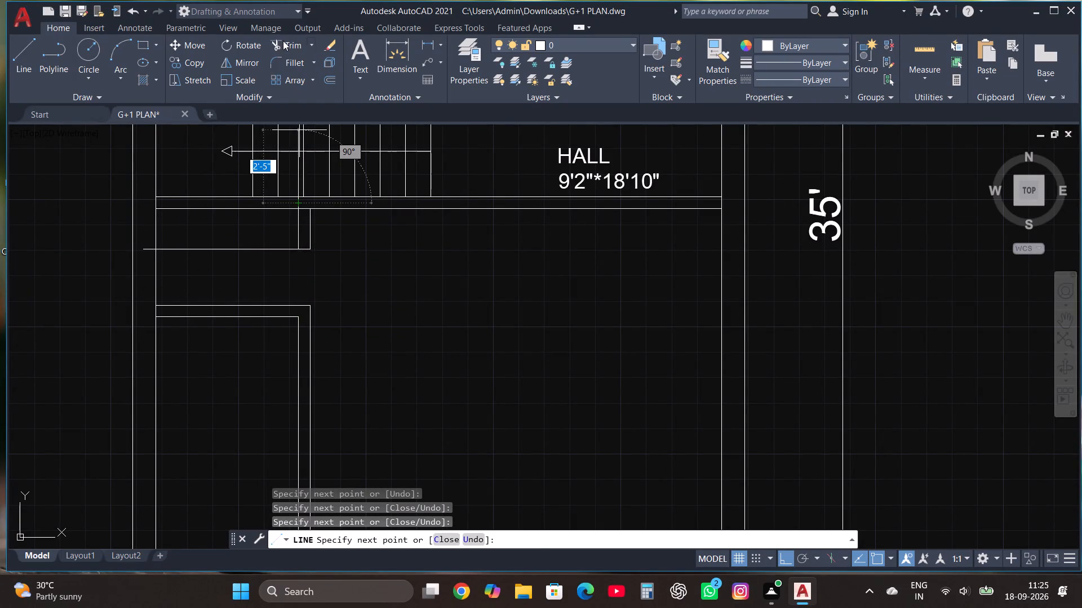
Trim the new lines' overshoots inside the wall below the stairs and inside the left wall.
click(283, 41)
scroll(289, 206, up, 2)
click(313, 204)
scroll(313, 204, down, 1)
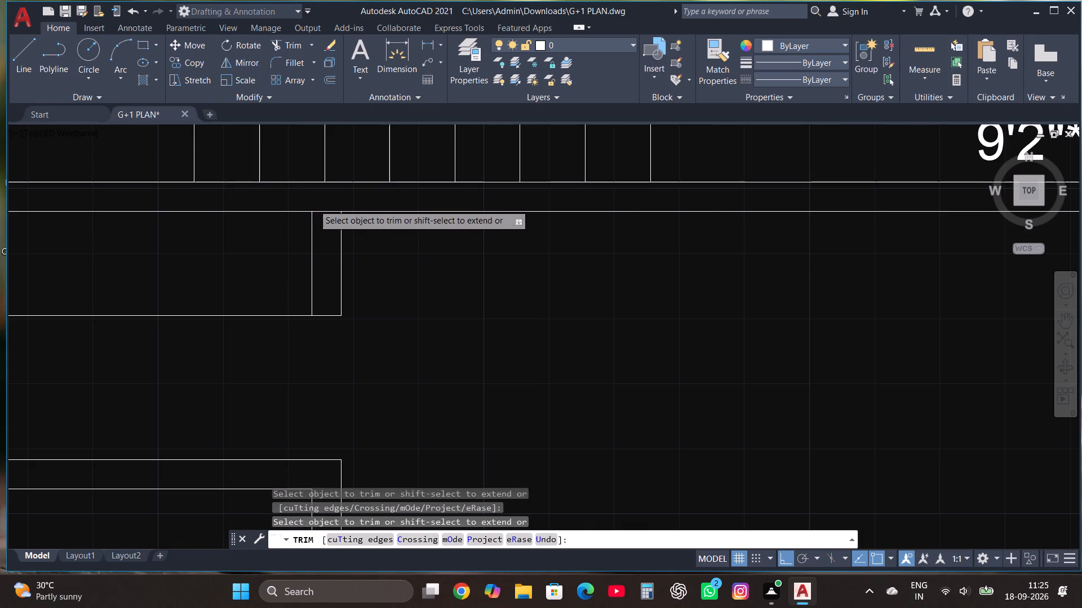
scroll(313, 204, down, 1)
click(160, 246)
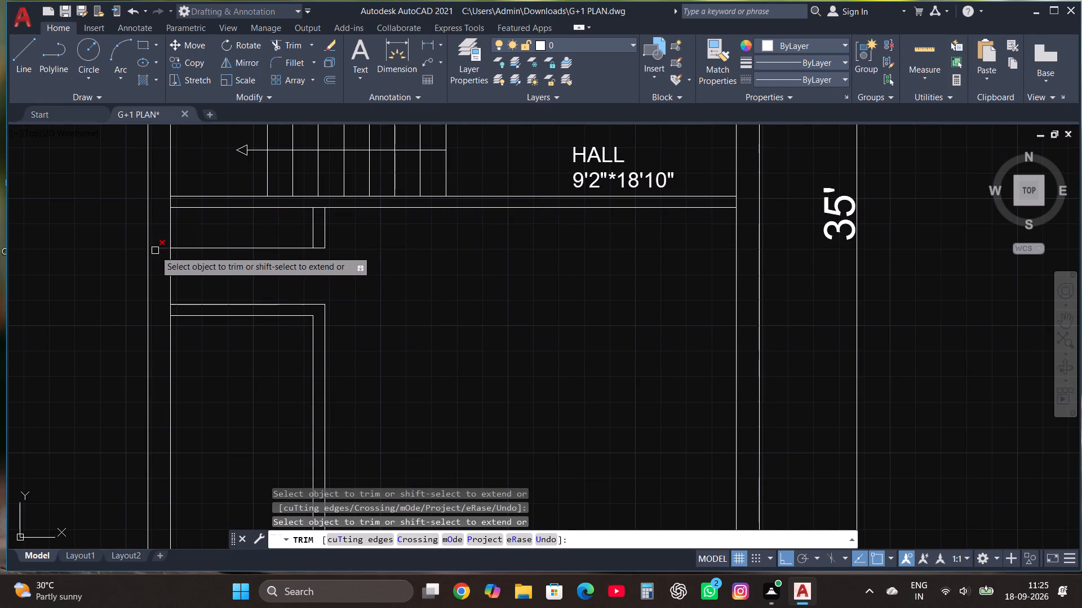
click(163, 251)
scroll(163, 251, down, 2)
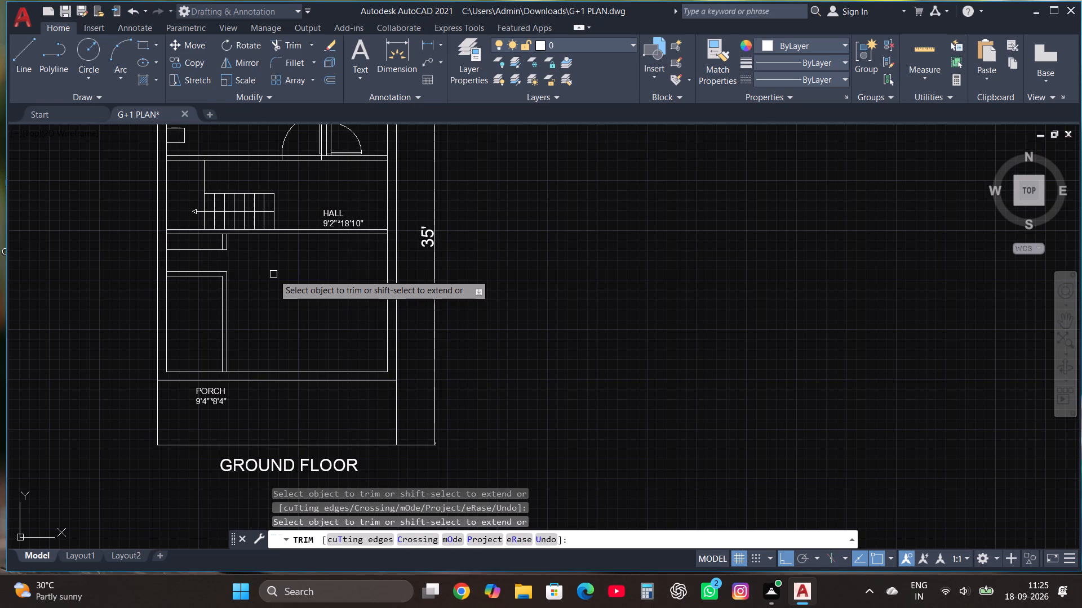
scroll(420, 306, down, 1)
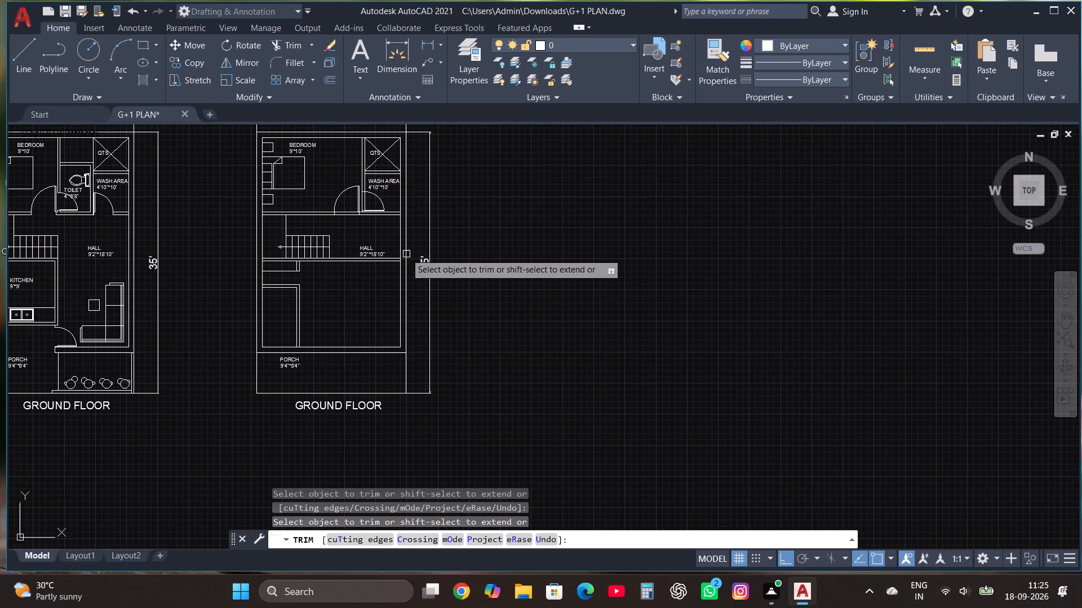
scroll(367, 239, up, 1)
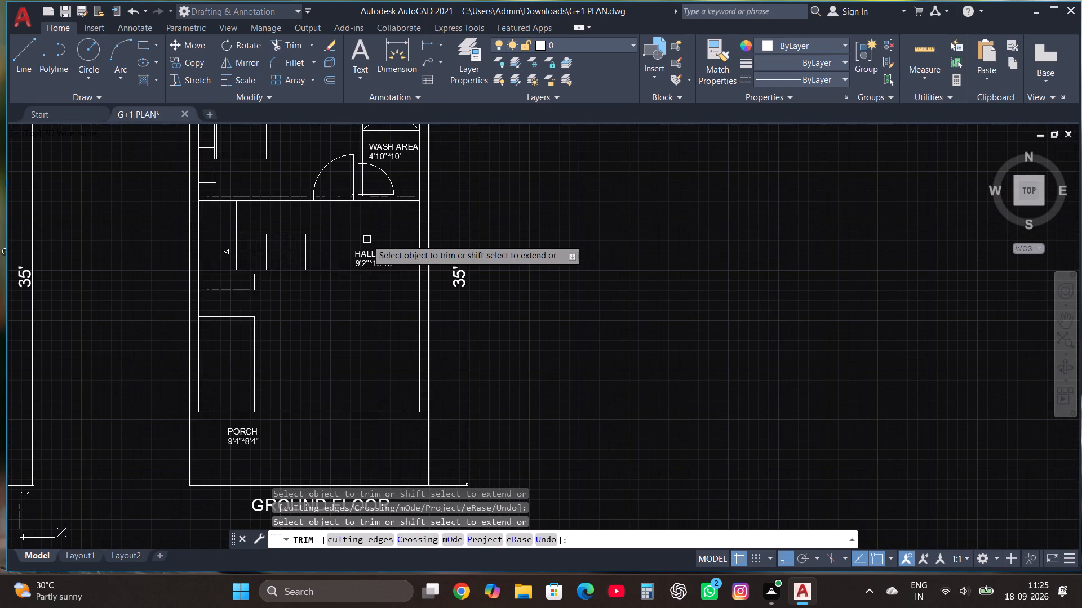
key(Escape)
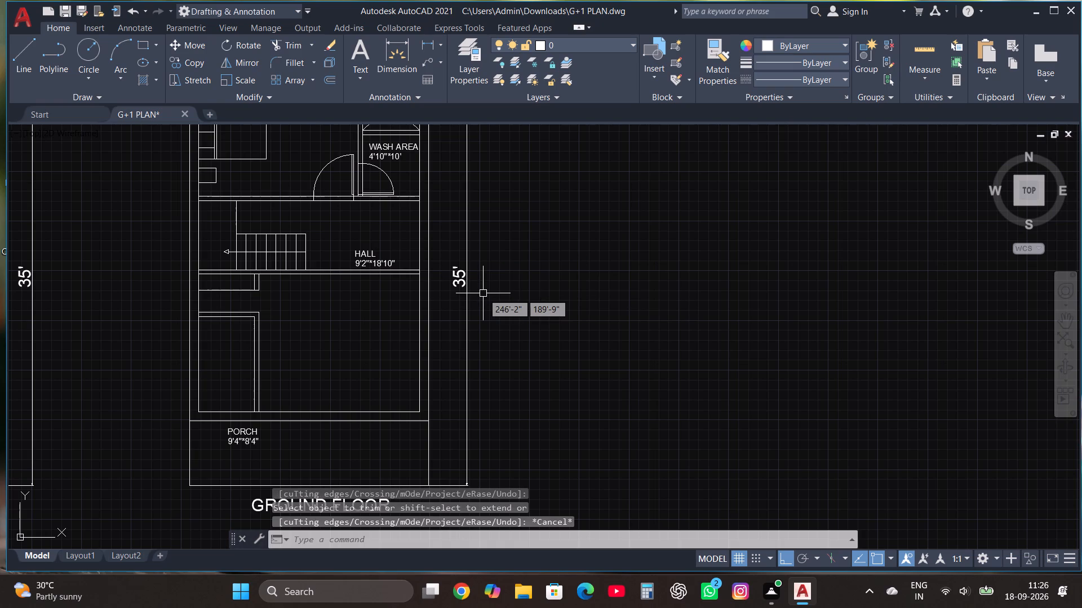
Copy the upper bedroom's bed, side tables and room label to the empty space right of the plan.
scroll(483, 293, down, 1)
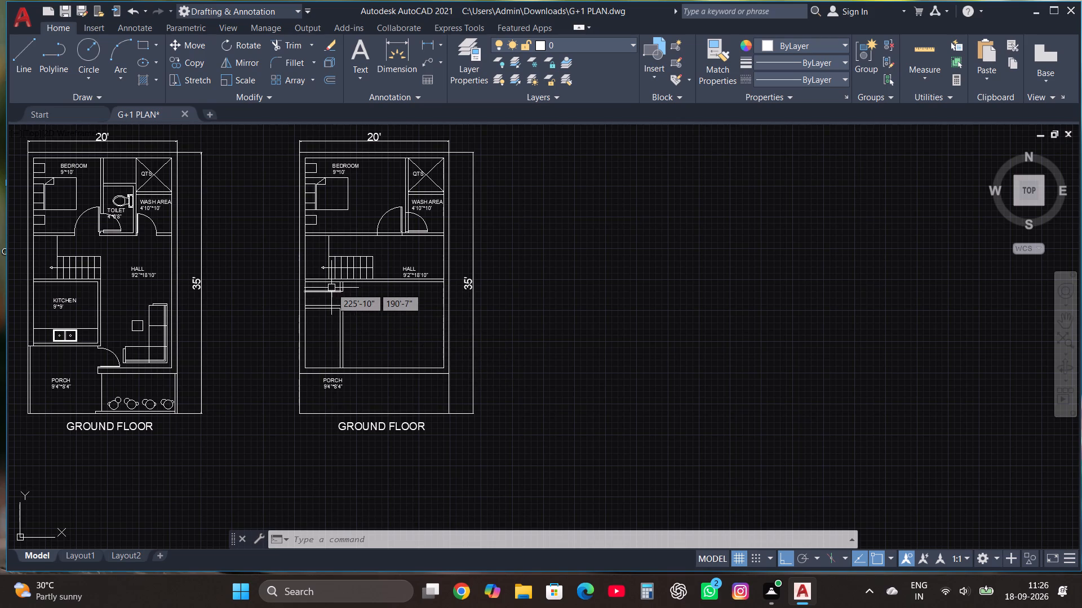
scroll(304, 292, up, 1)
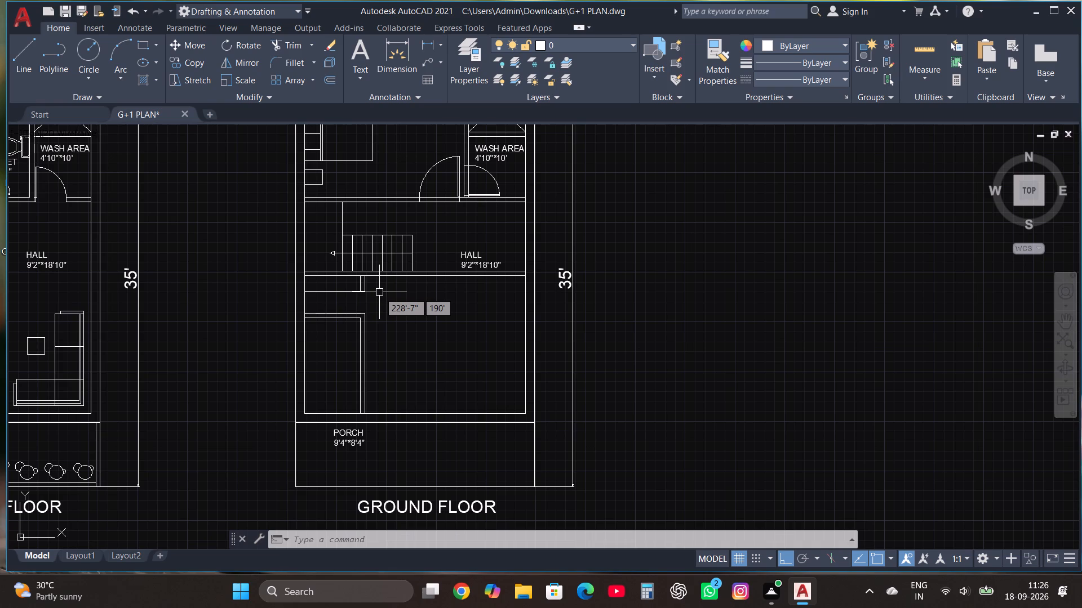
scroll(371, 315, down, 2)
scroll(362, 212, up, 3)
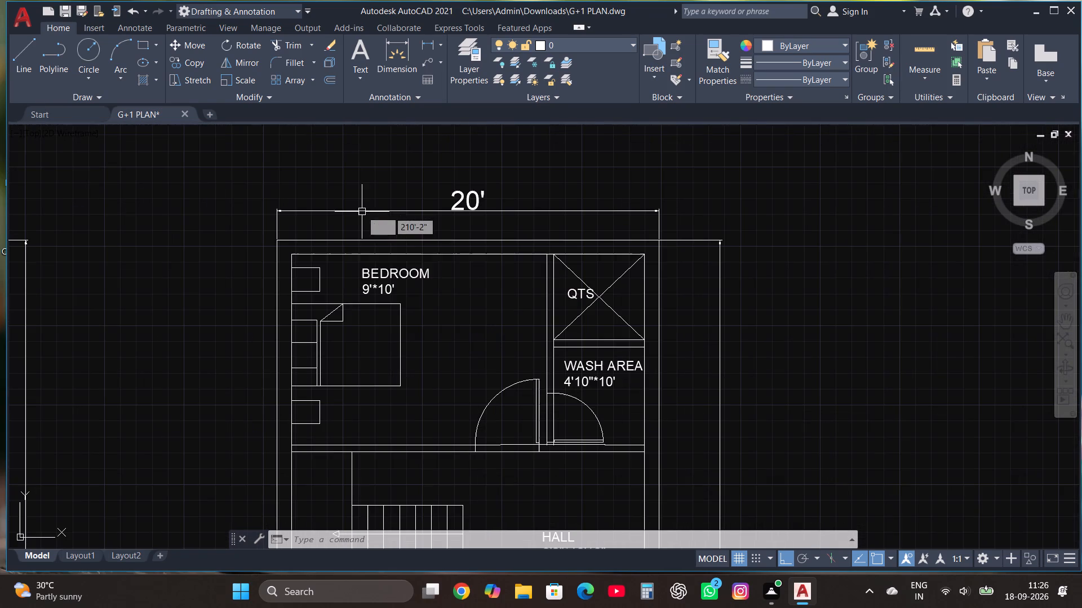
click(285, 436)
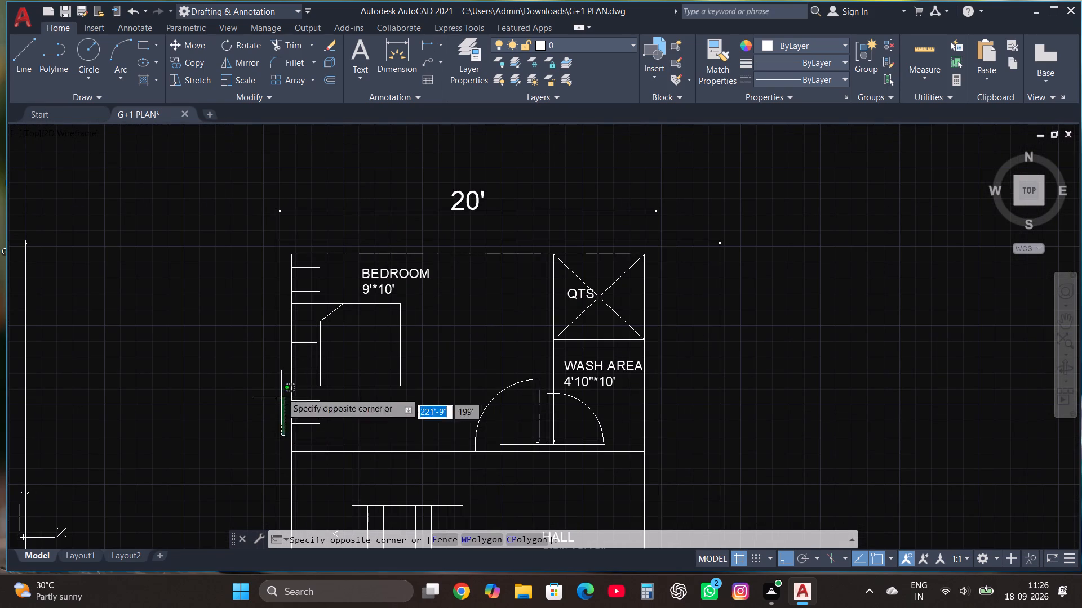
click(438, 254)
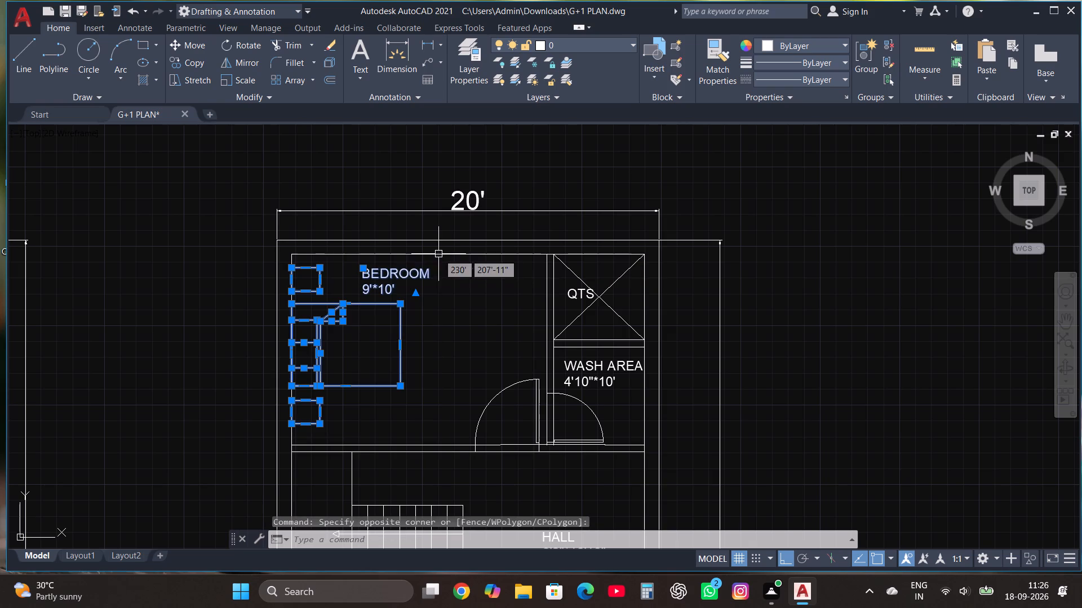
click(195, 61)
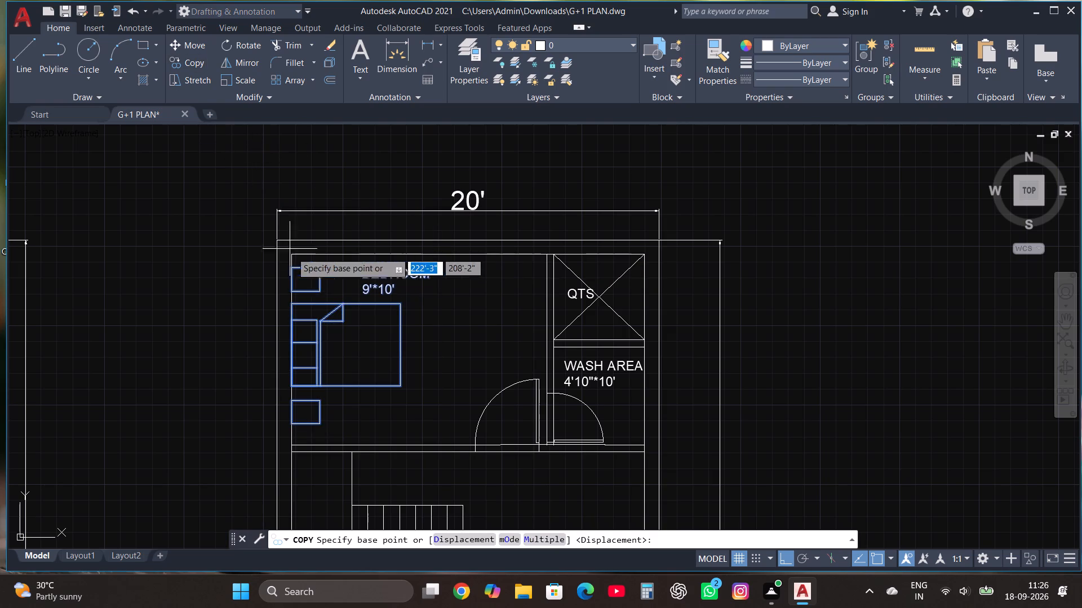
click(294, 268)
scroll(268, 261, down, 3)
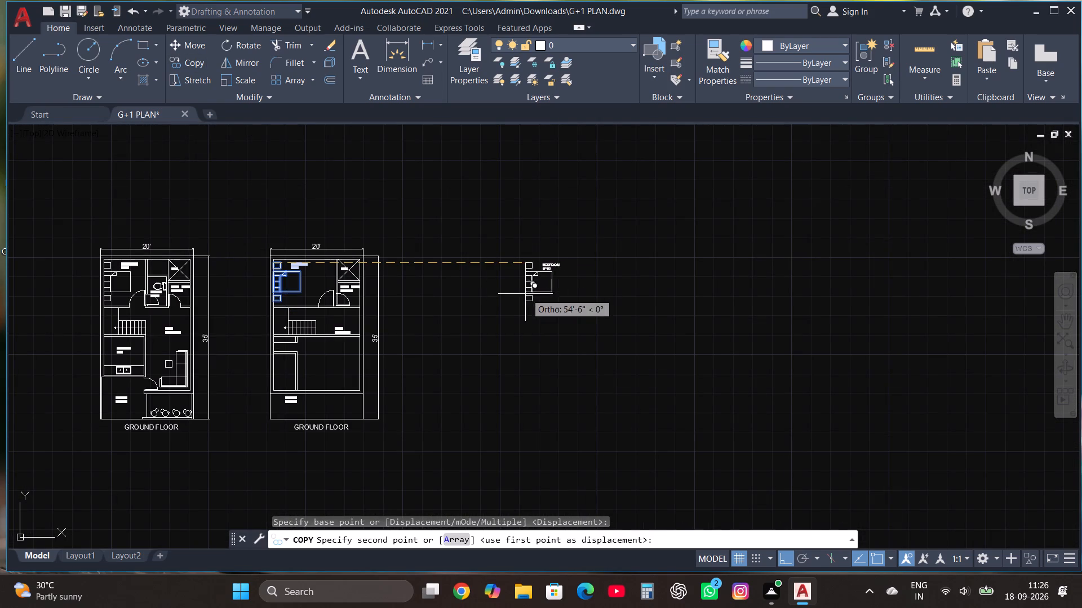
click(505, 299)
Rotate the copied bed, side tables and label by 180°.
drag(570, 318, 560, 301)
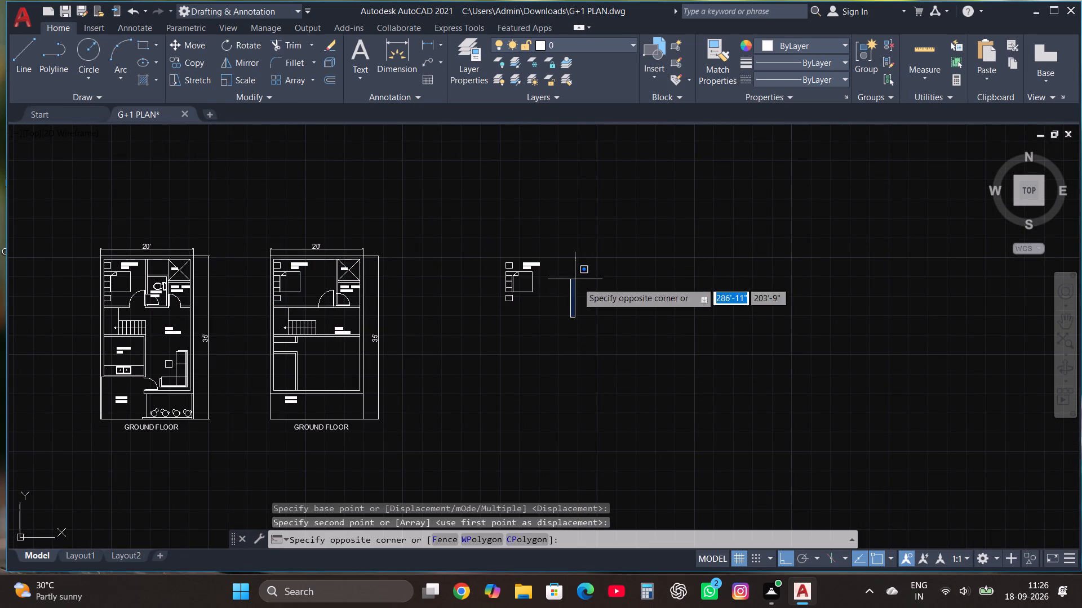
click(577, 282)
drag(567, 341, 555, 323)
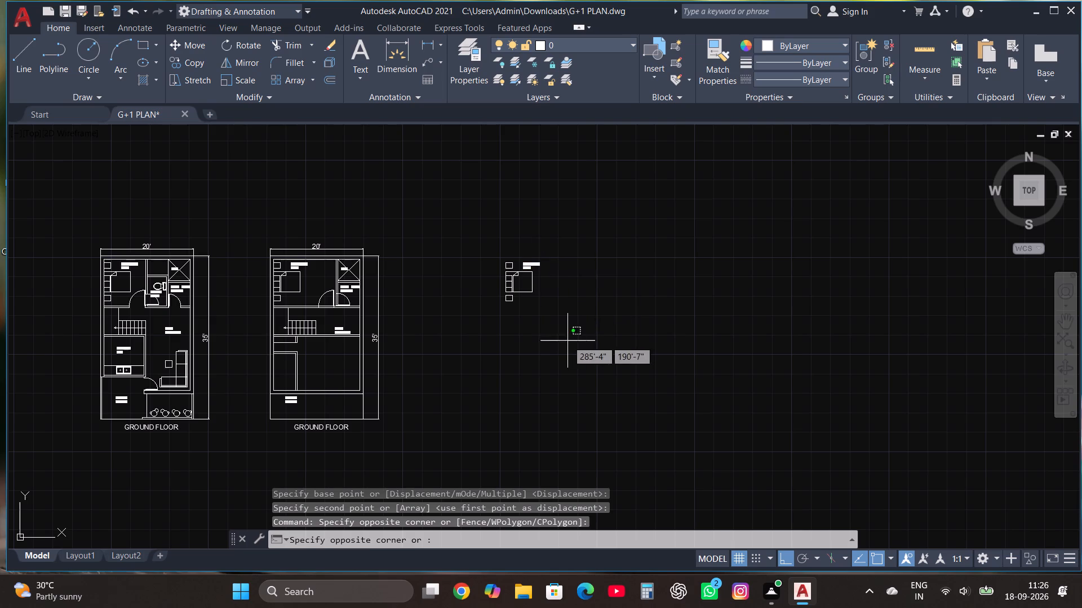
drag(555, 323, 560, 333)
click(463, 218)
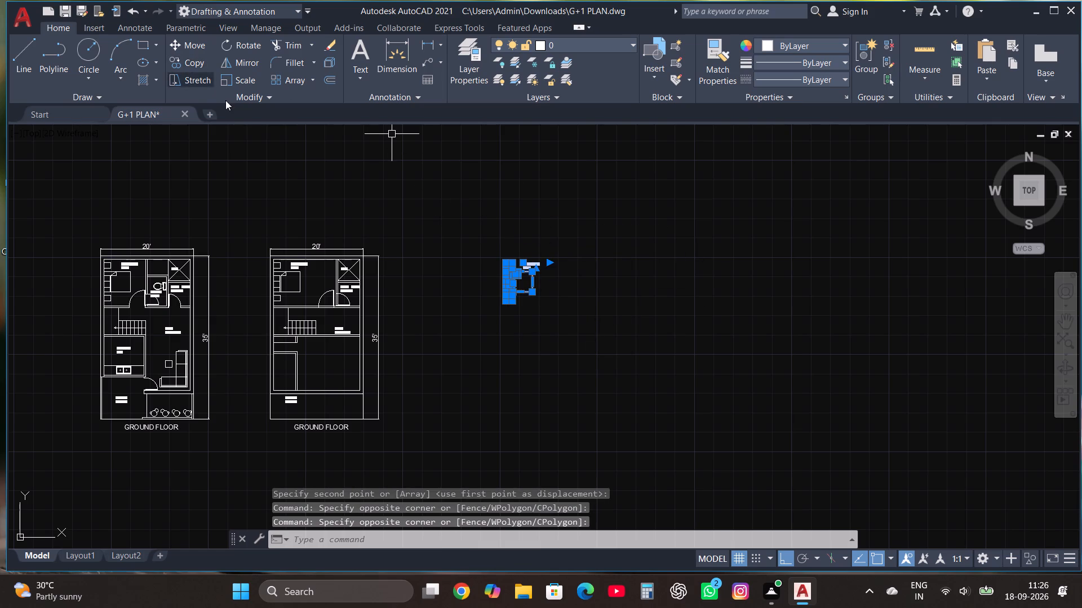
click(253, 45)
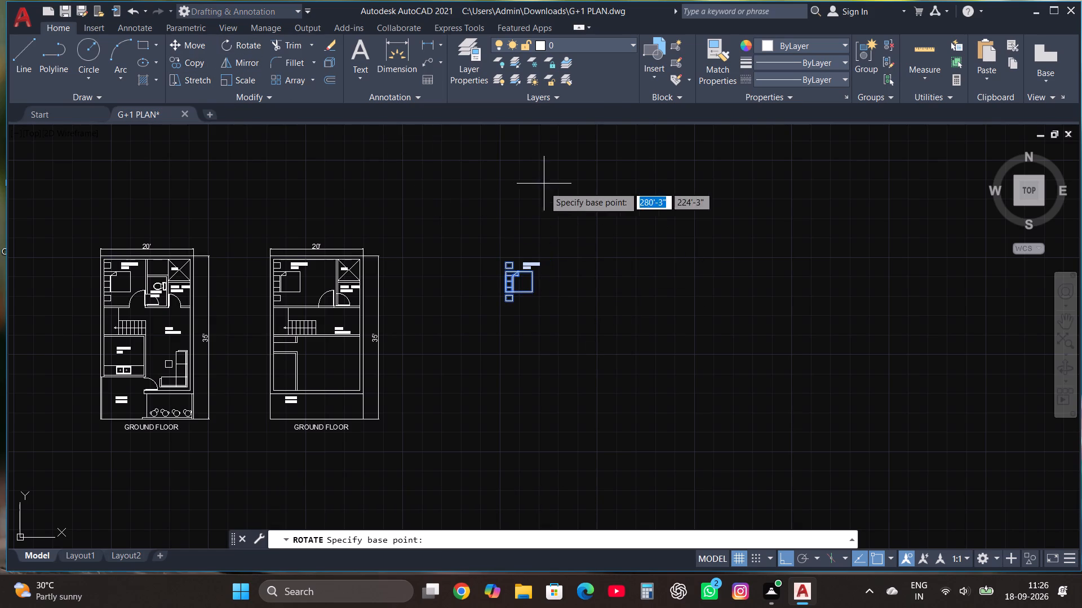
click(506, 261)
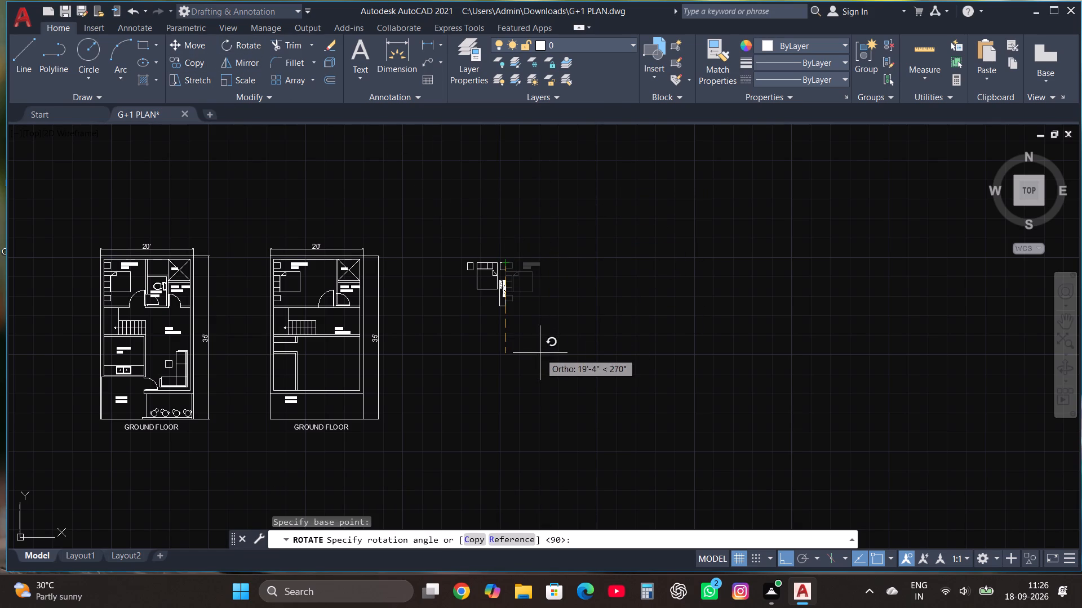
click(416, 302)
Move the rotated bedroom set by the bed's corner onto the right wall's inner face in the large lower room.
drag(558, 279, 553, 267)
click(441, 181)
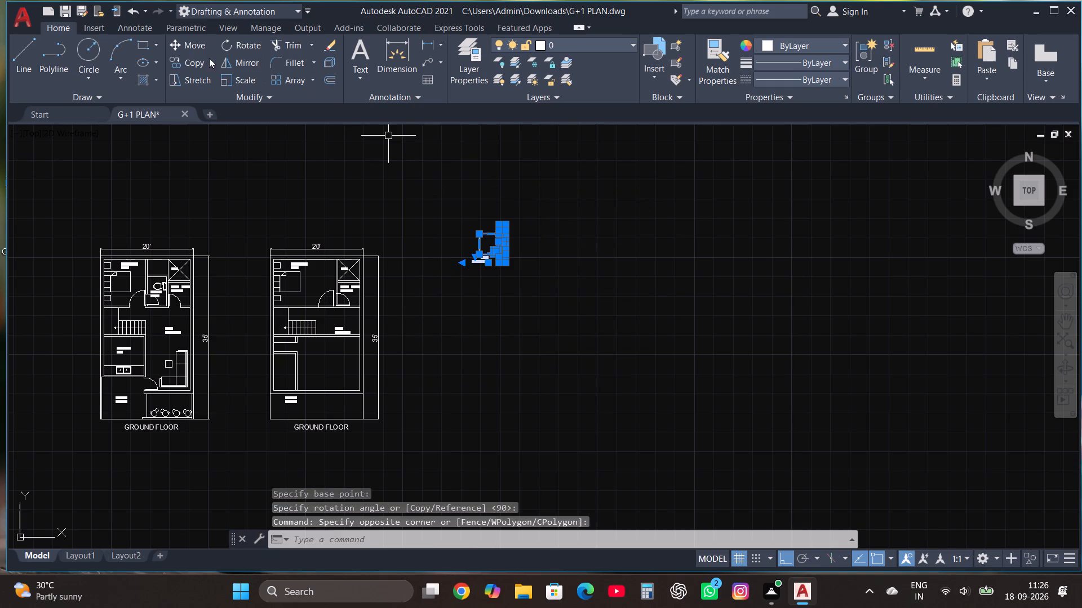
click(193, 47)
scroll(560, 276, up, 2)
scroll(496, 231, up, 1)
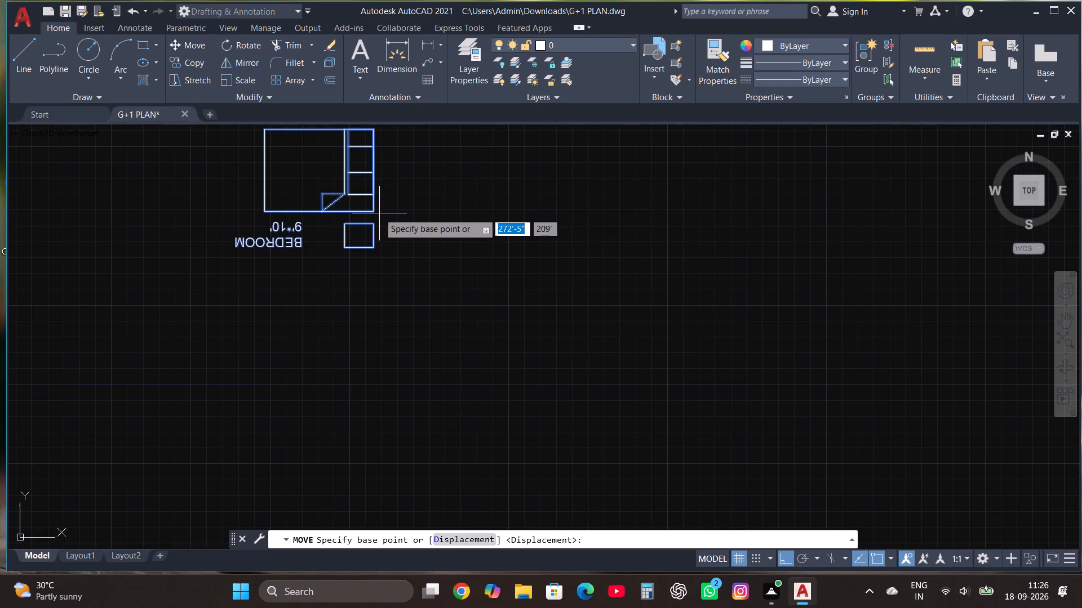
click(372, 211)
scroll(496, 295, down, 3)
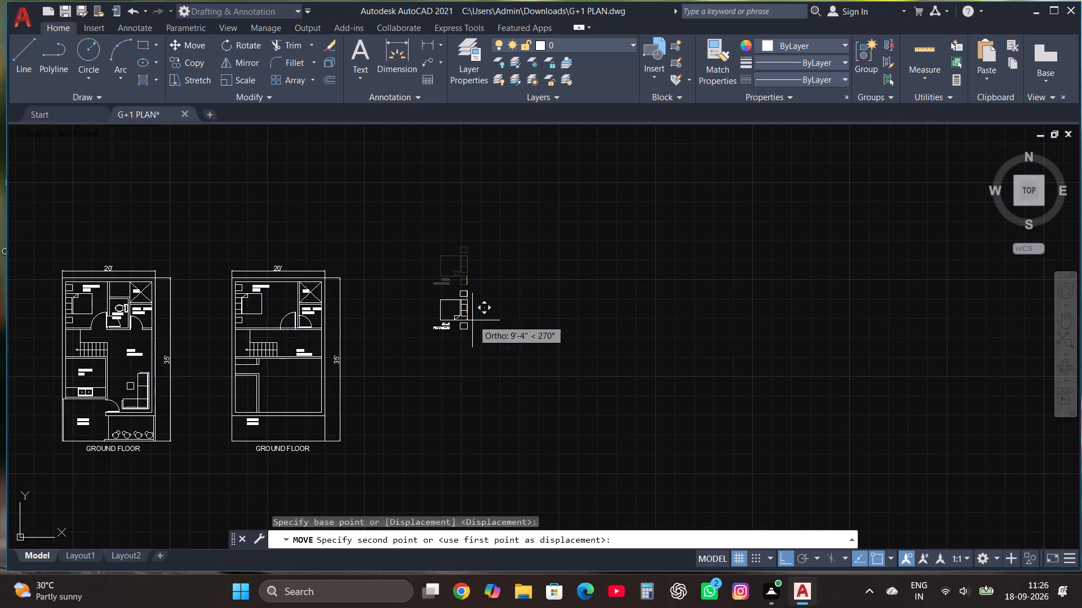
key(F8)
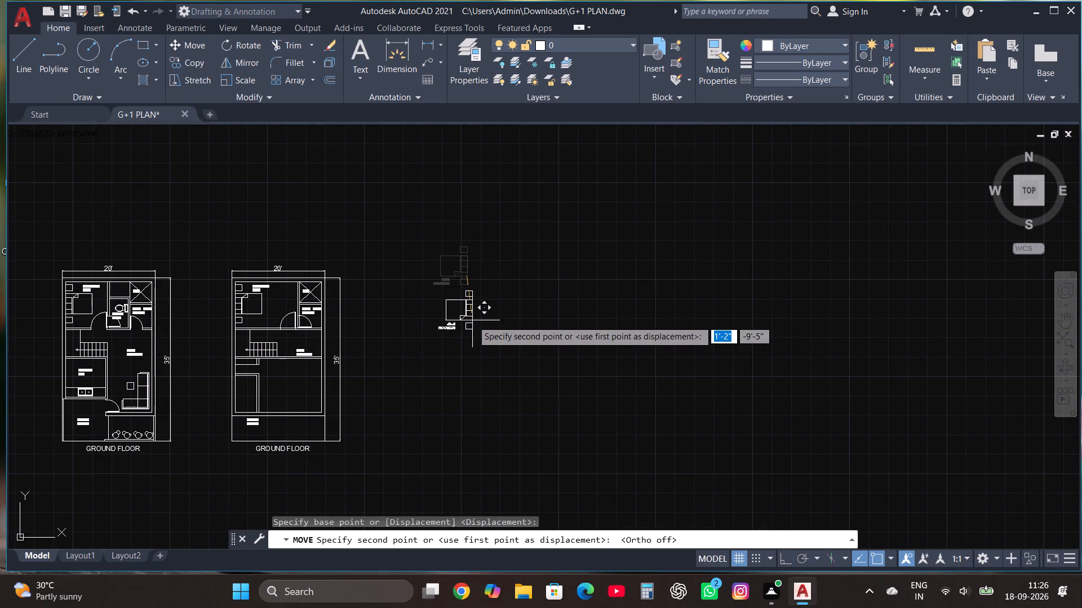
scroll(378, 381, up, 1)
scroll(268, 405, up, 2)
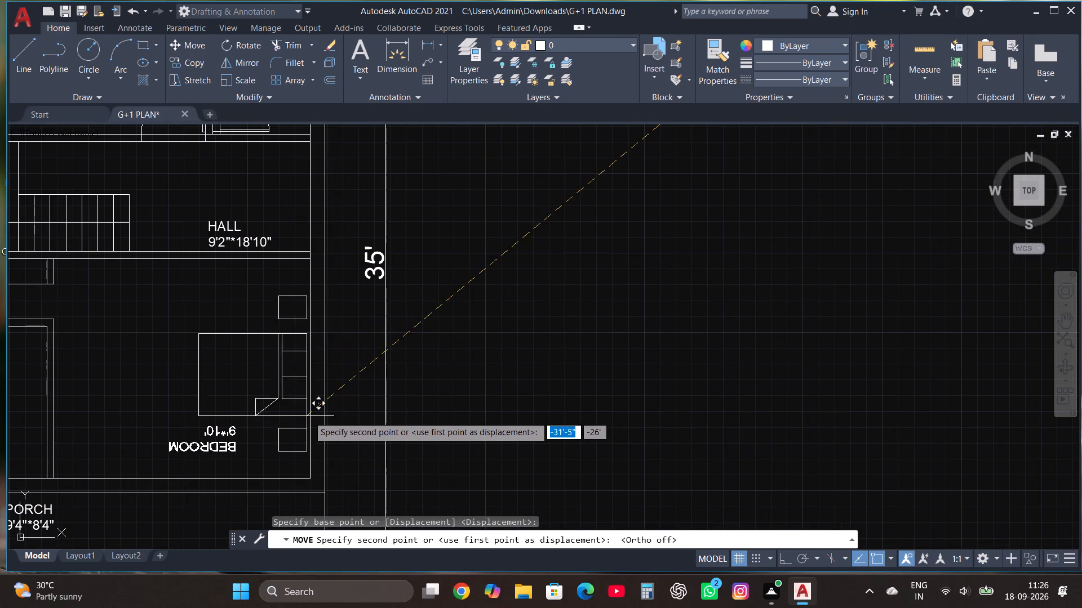
click(309, 413)
Copy the wash area door to the empty space right of the plan.
scroll(509, 417, down, 3)
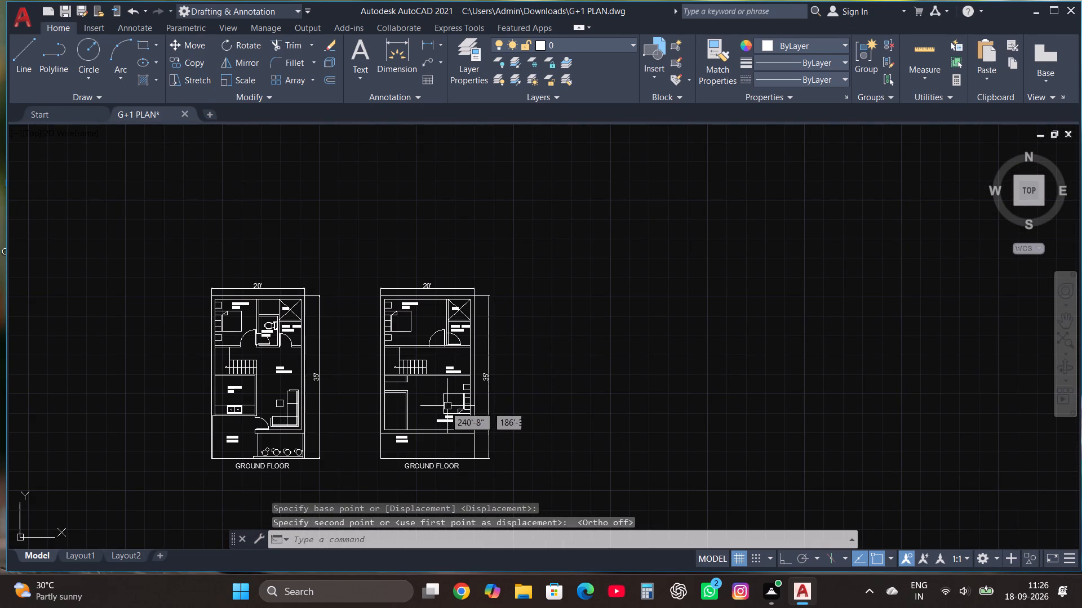
scroll(407, 390, up, 3)
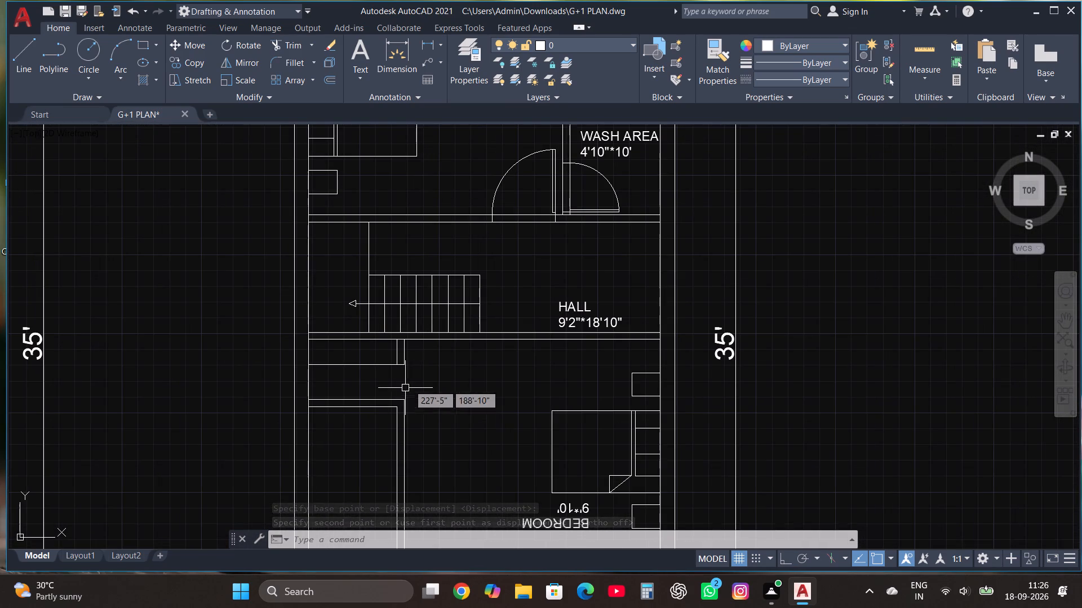
click(614, 201)
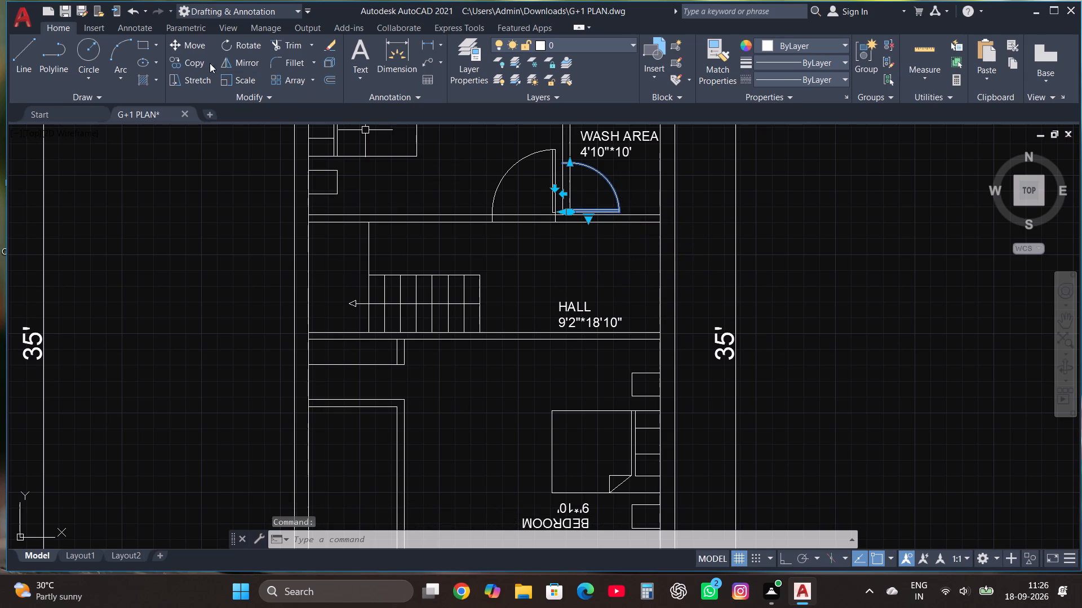
click(195, 63)
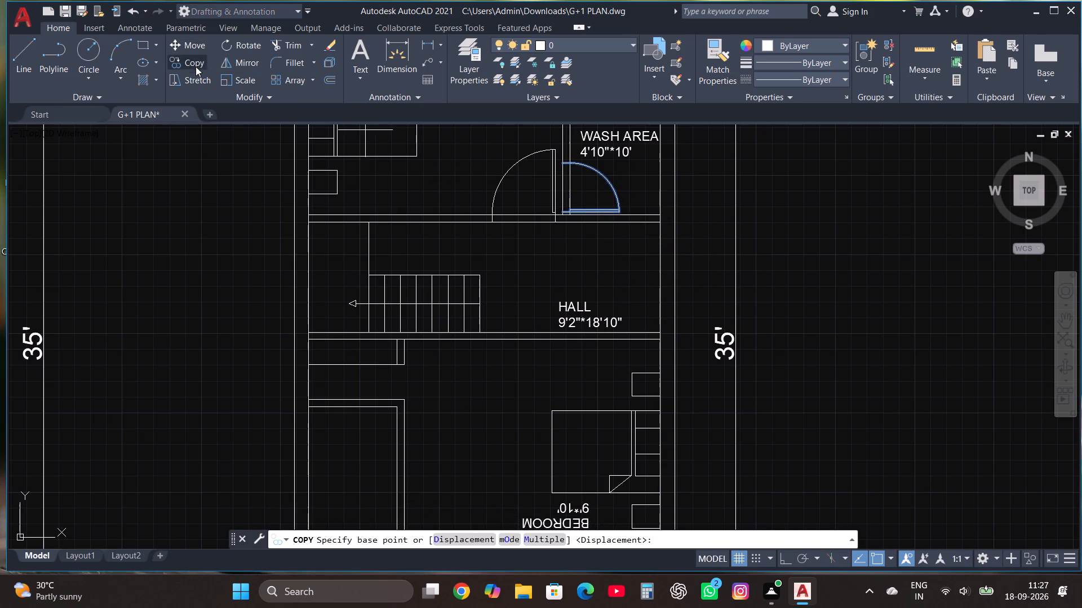
click(600, 208)
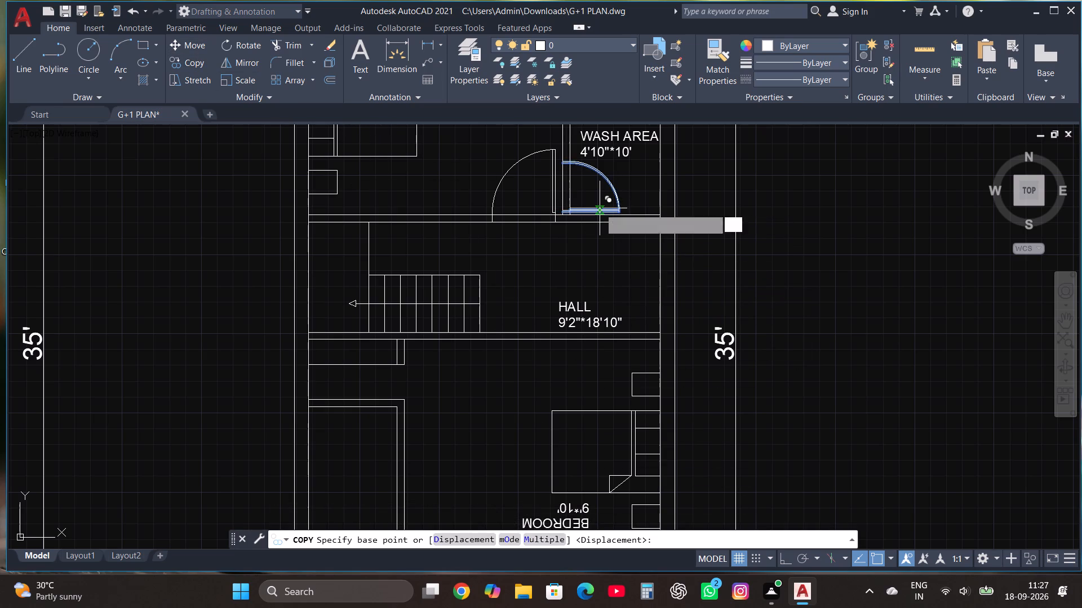
scroll(515, 238, down, 2)
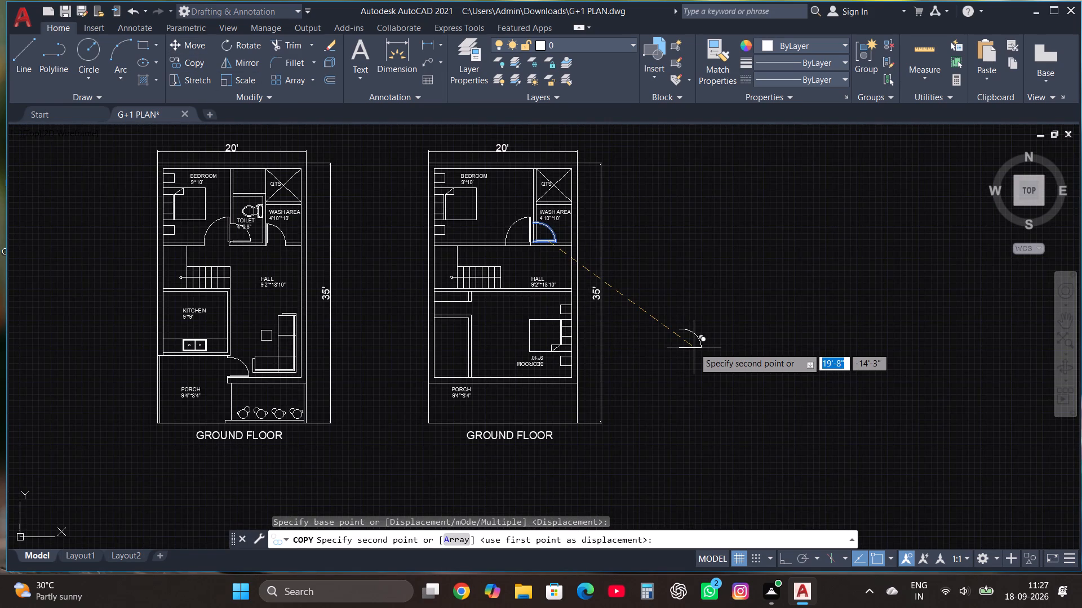
click(694, 347)
Rotate the copied door a quarter turn clockwise about its hinge corner, so its leaf points down.
click(706, 411)
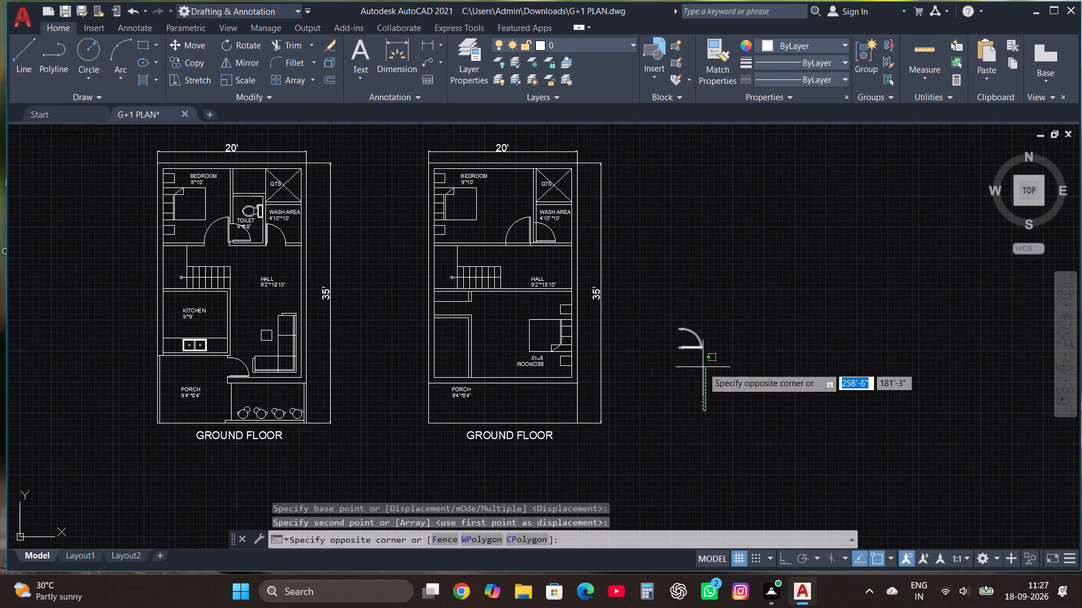
click(676, 305)
click(242, 42)
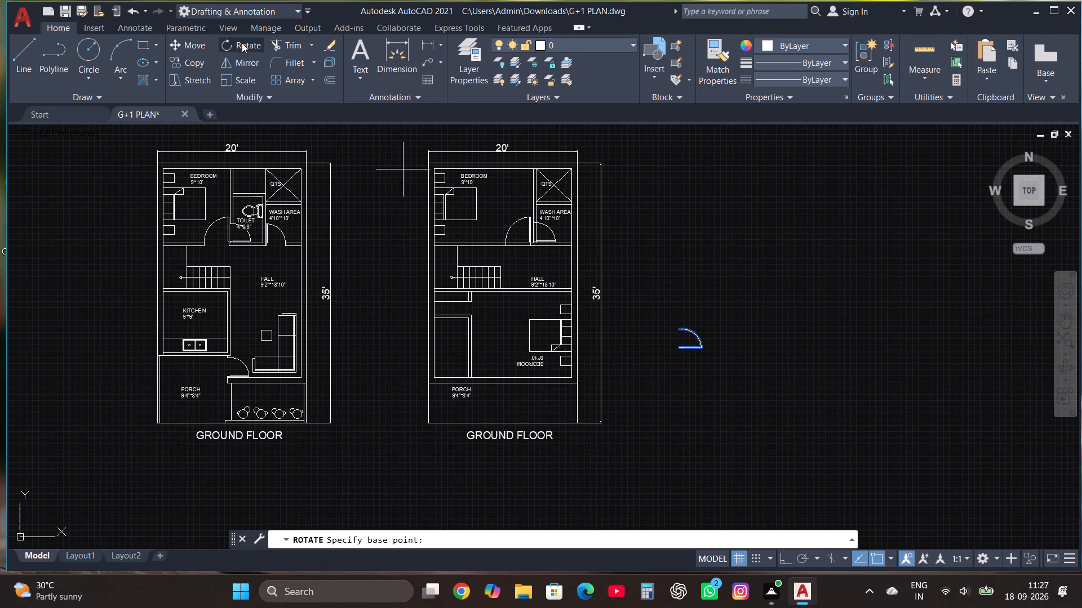
click(677, 348)
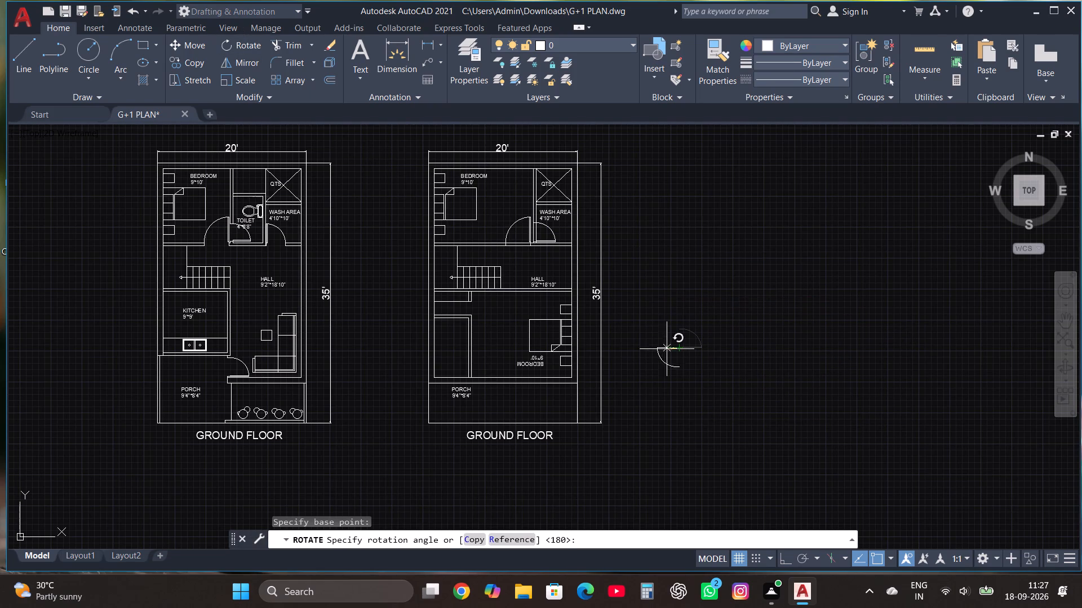
key(F8)
click(689, 468)
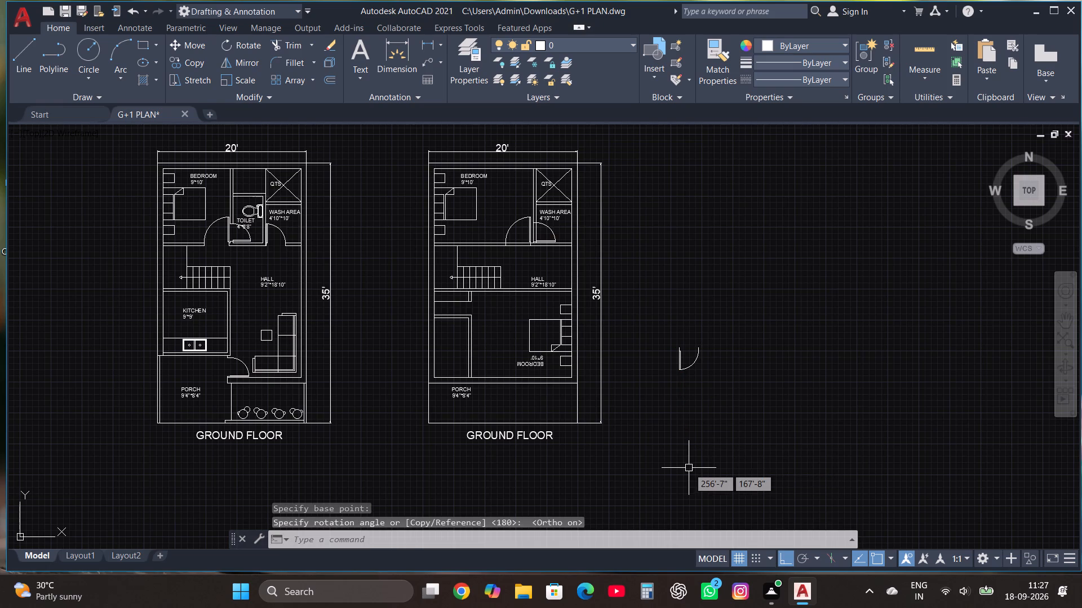
Mirror the rotated door across a vertical line beside its leaf, erasing the source object.
drag(715, 425, 708, 416)
click(667, 362)
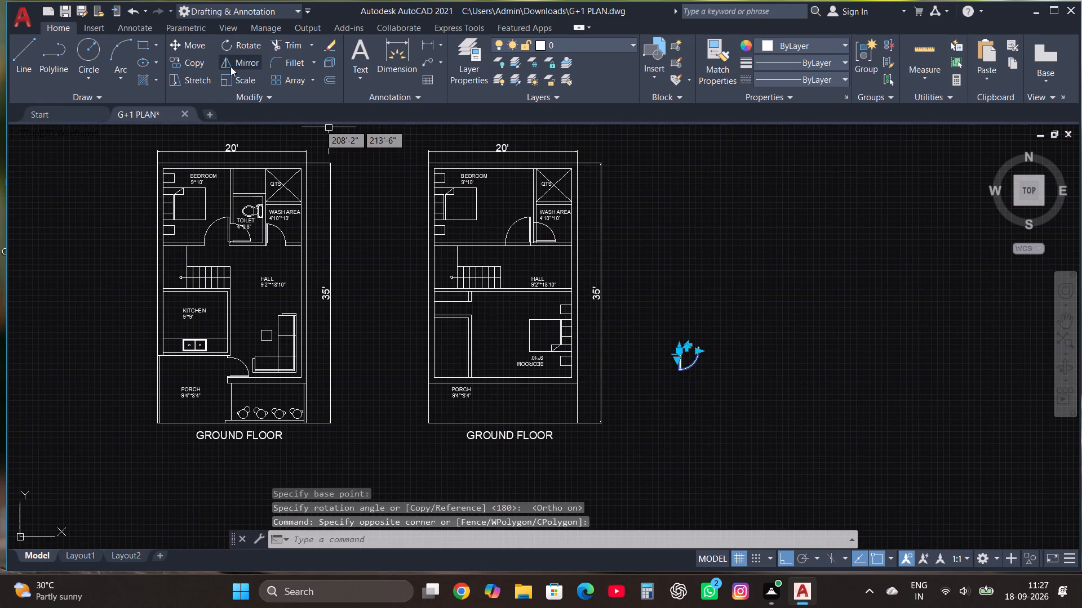
click(245, 66)
click(677, 344)
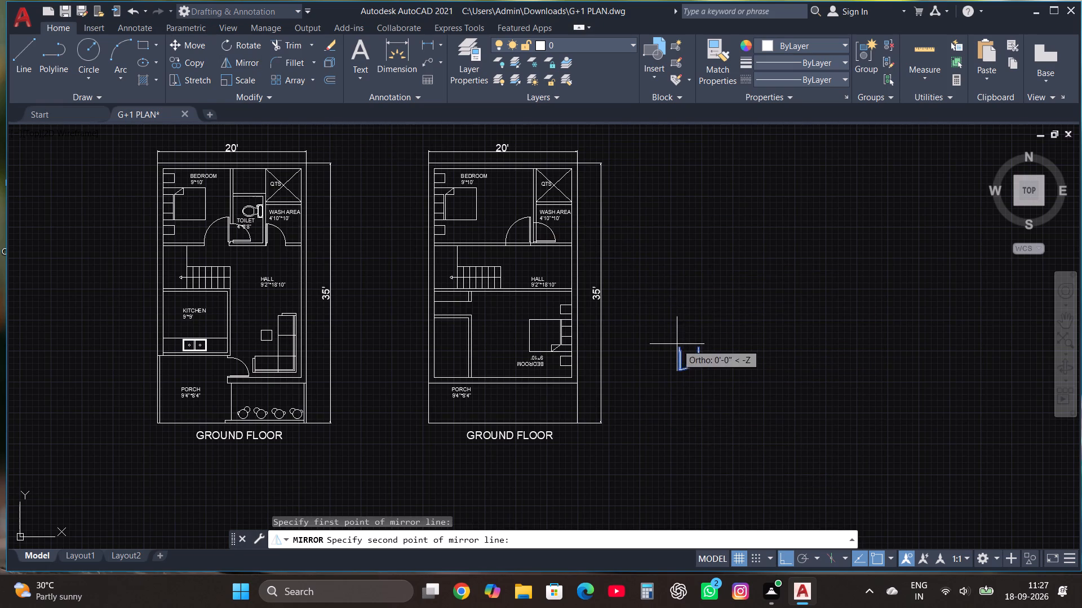
click(658, 384)
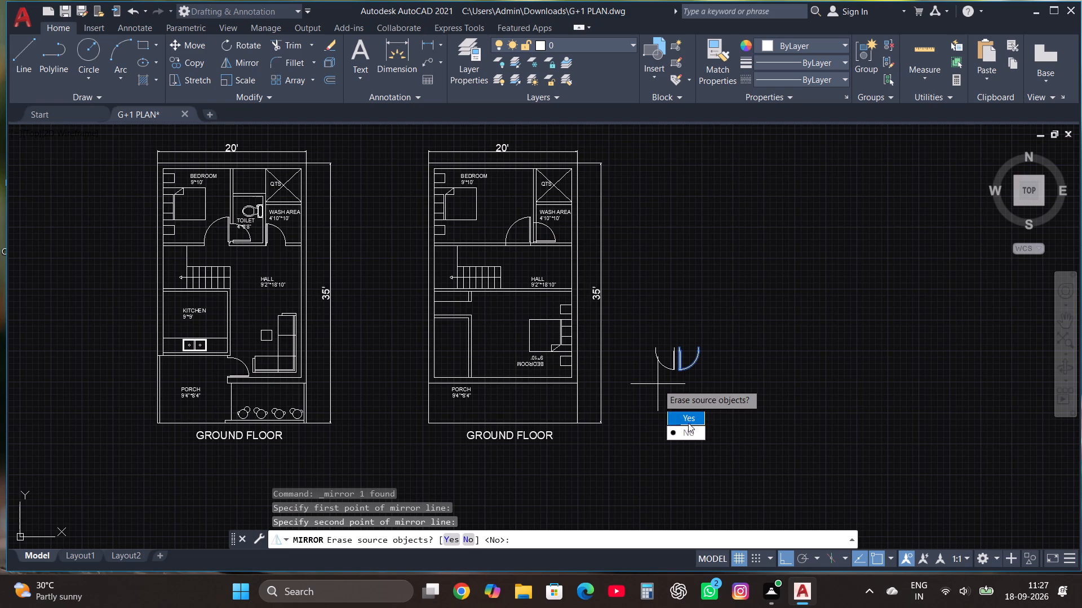
drag(688, 423, 658, 384)
Move the mirrored door by its hinge corner onto the top wall of the small lower-left room in the right plan.
click(660, 349)
click(649, 330)
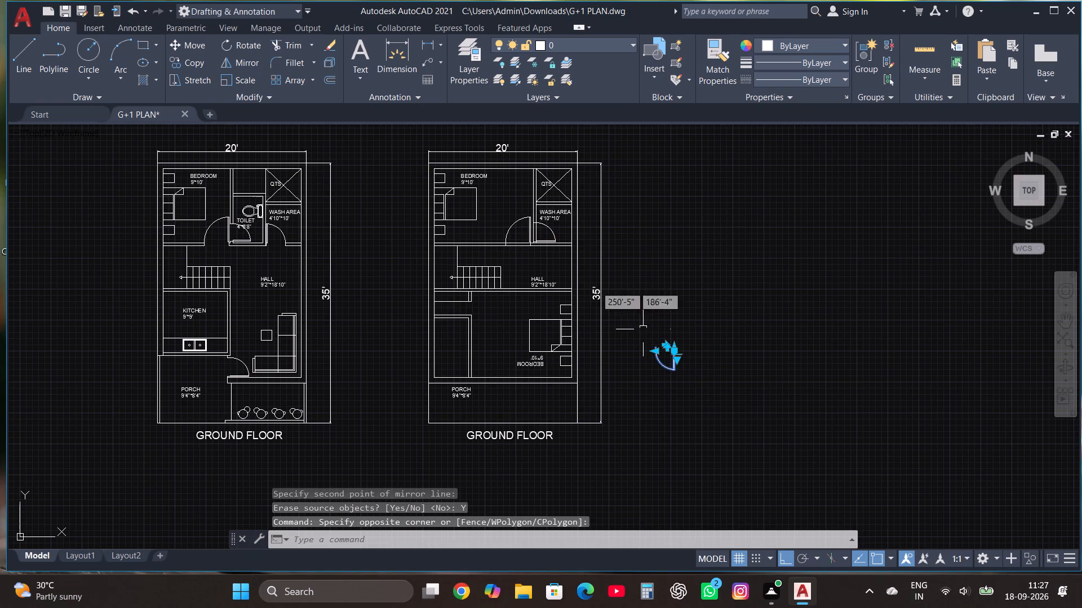
click(187, 46)
scroll(654, 341, up, 3)
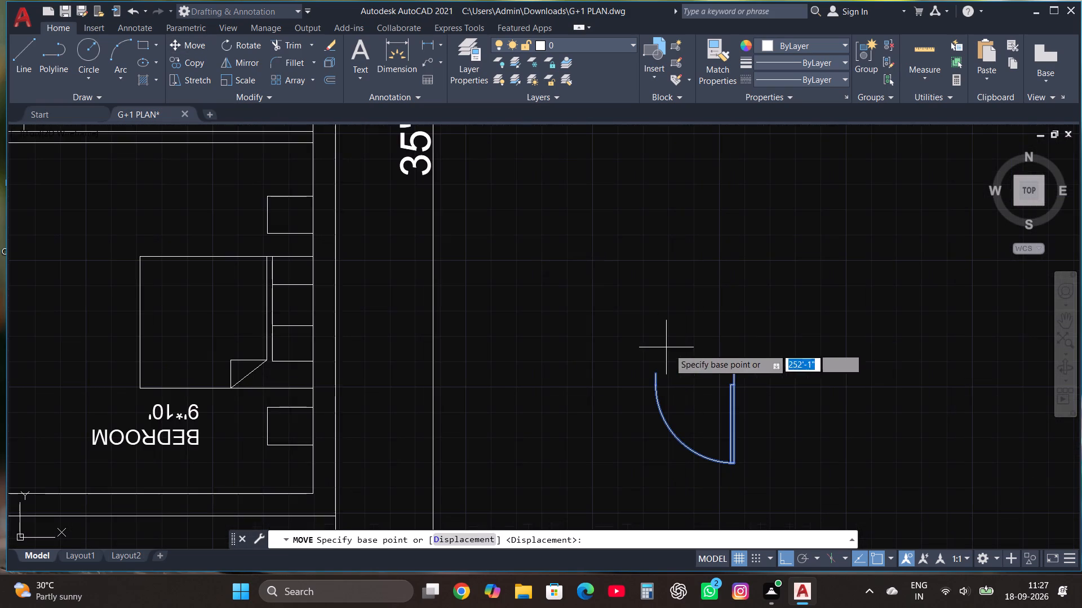
click(734, 373)
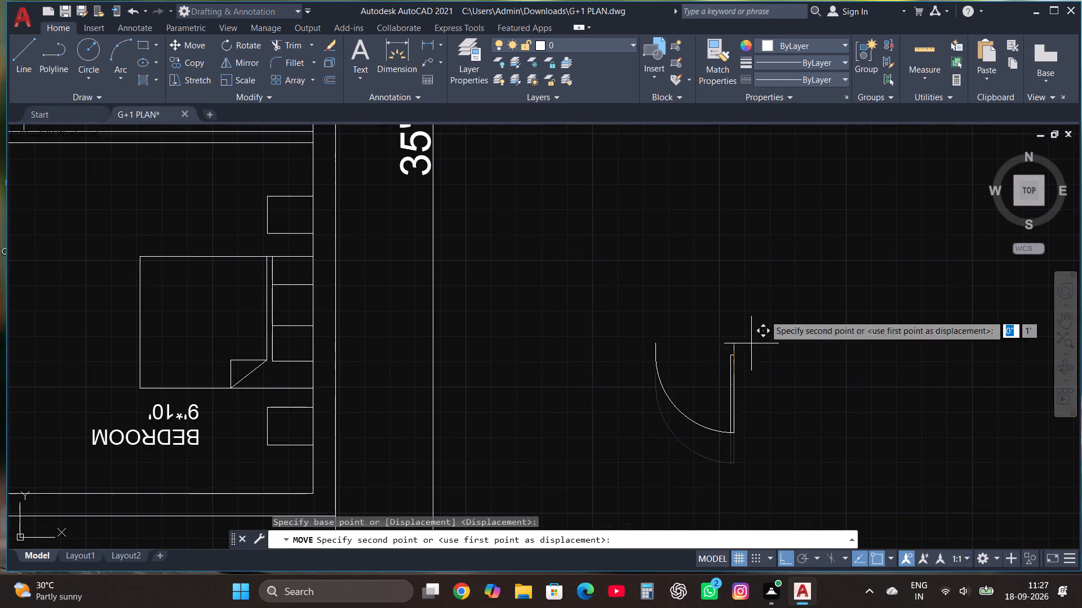
scroll(764, 315, down, 3)
key(F8)
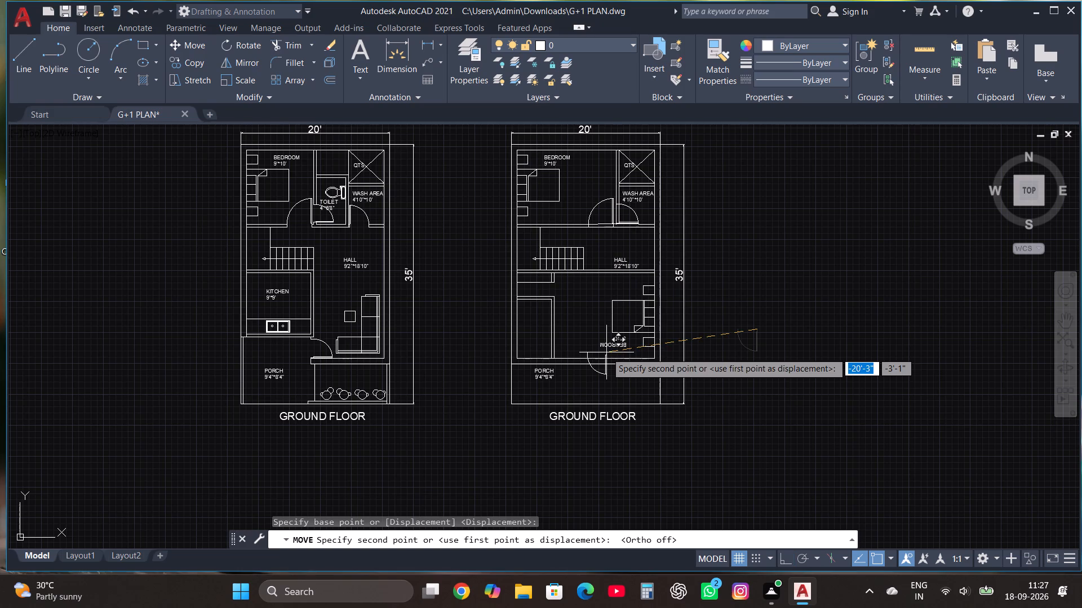
scroll(548, 318, up, 3)
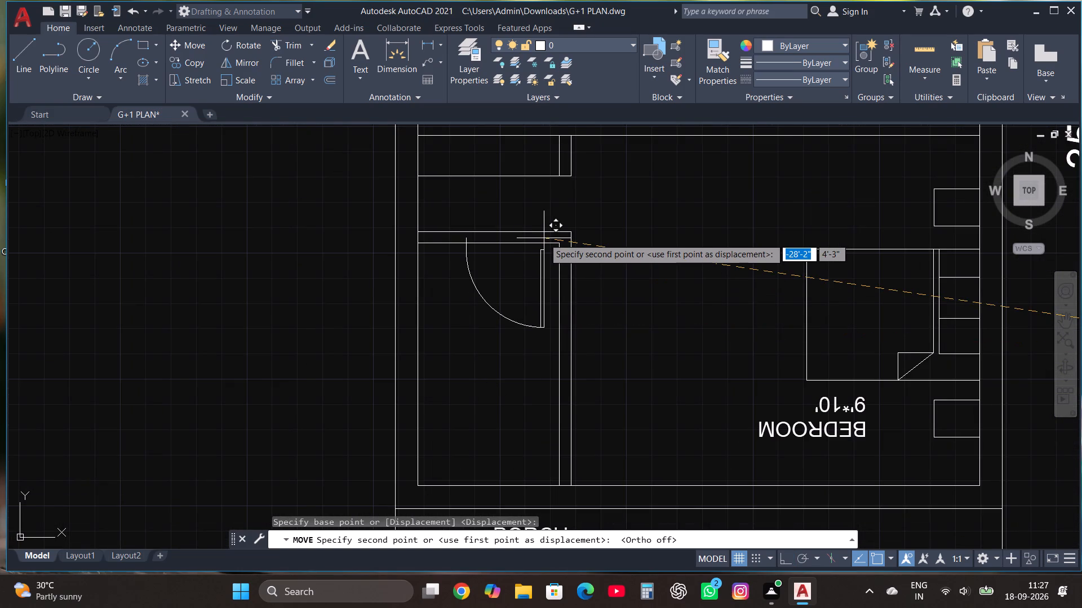
click(550, 233)
Copy the small room's door to the empty space right of the plan.
scroll(489, 369, down, 1)
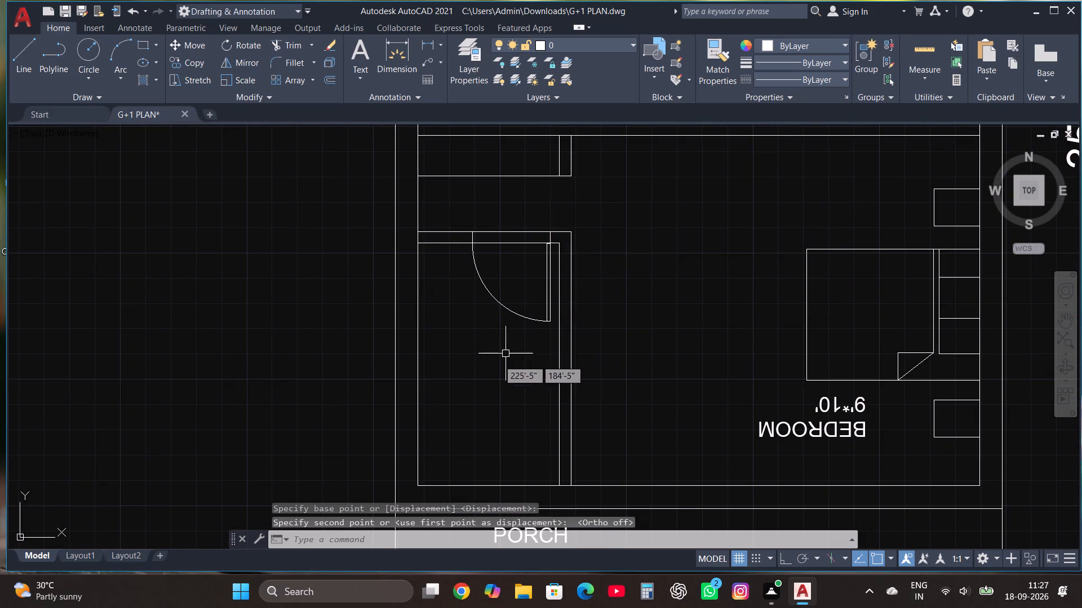
scroll(489, 368, down, 2)
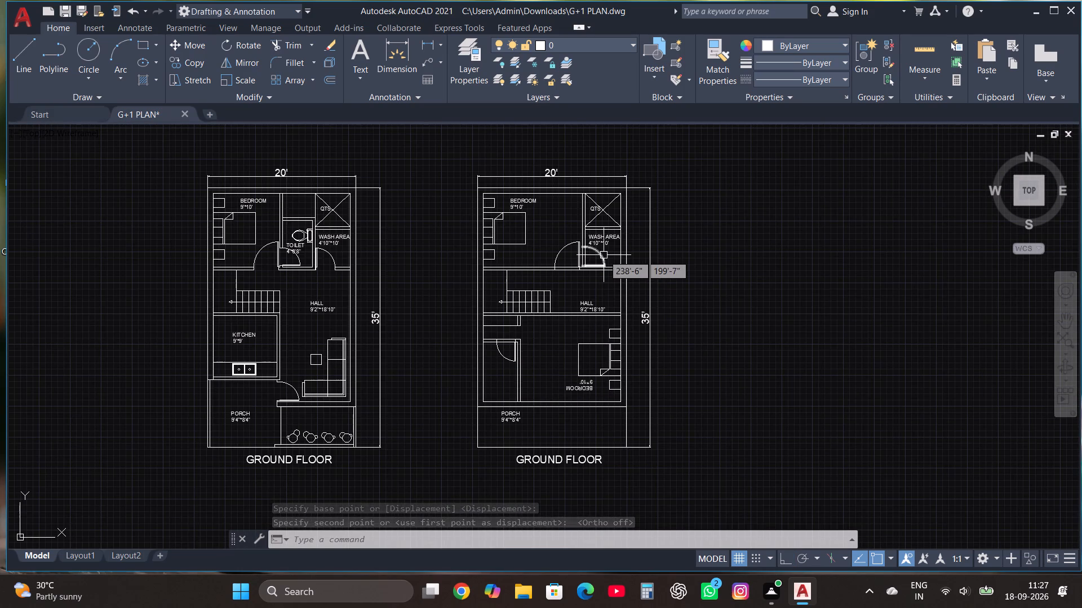
click(503, 359)
click(190, 63)
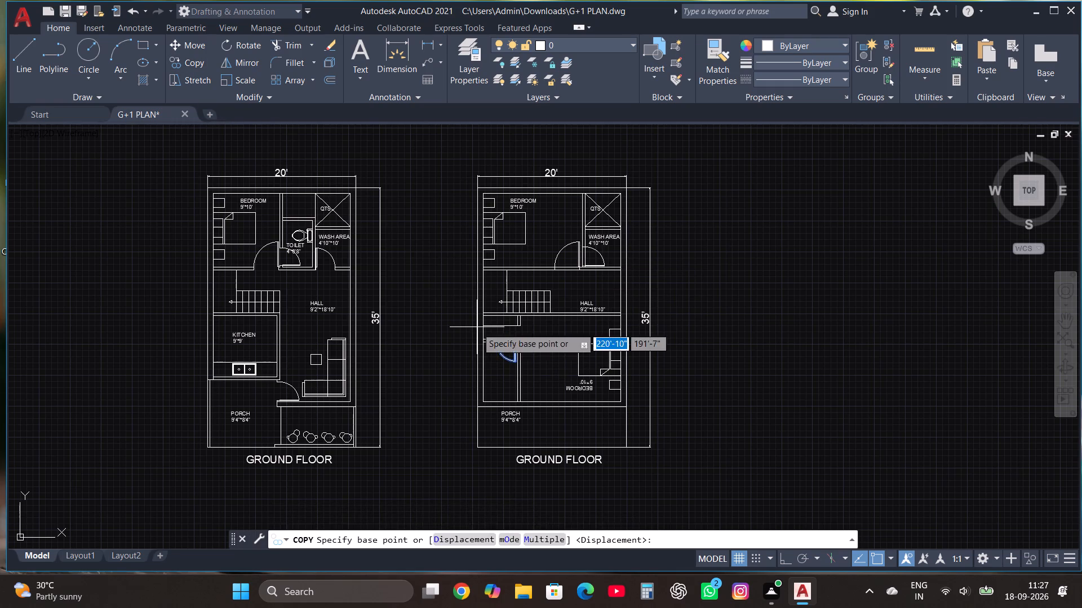
click(504, 361)
click(790, 341)
Scale the new door copy up slightly by eye about the hinge end of its leaf.
drag(842, 364, 825, 346)
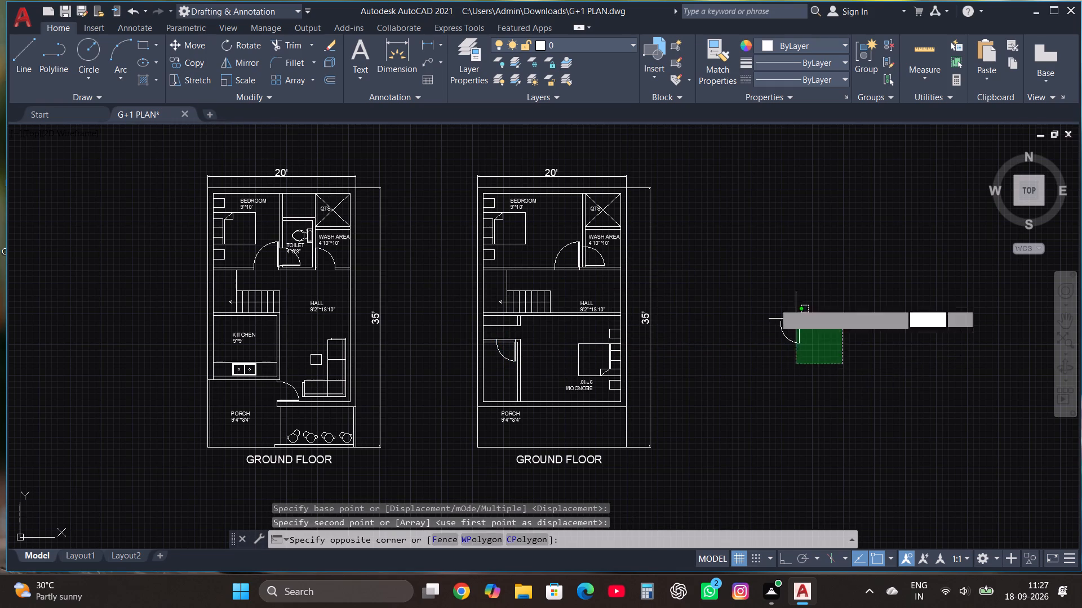
click(743, 284)
click(246, 81)
scroll(706, 293, up, 1)
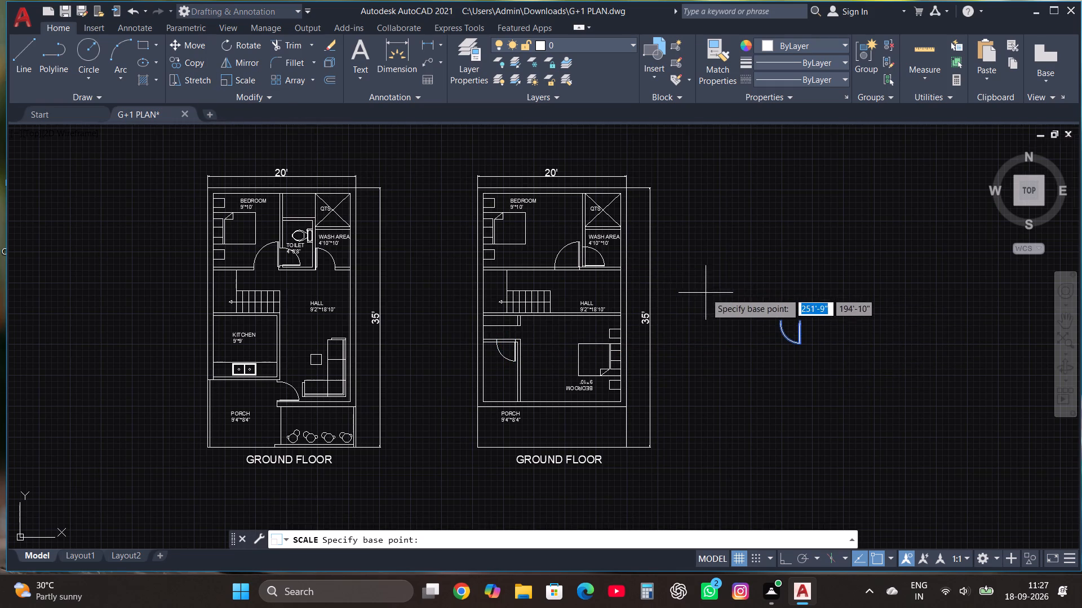
scroll(706, 293, up, 1)
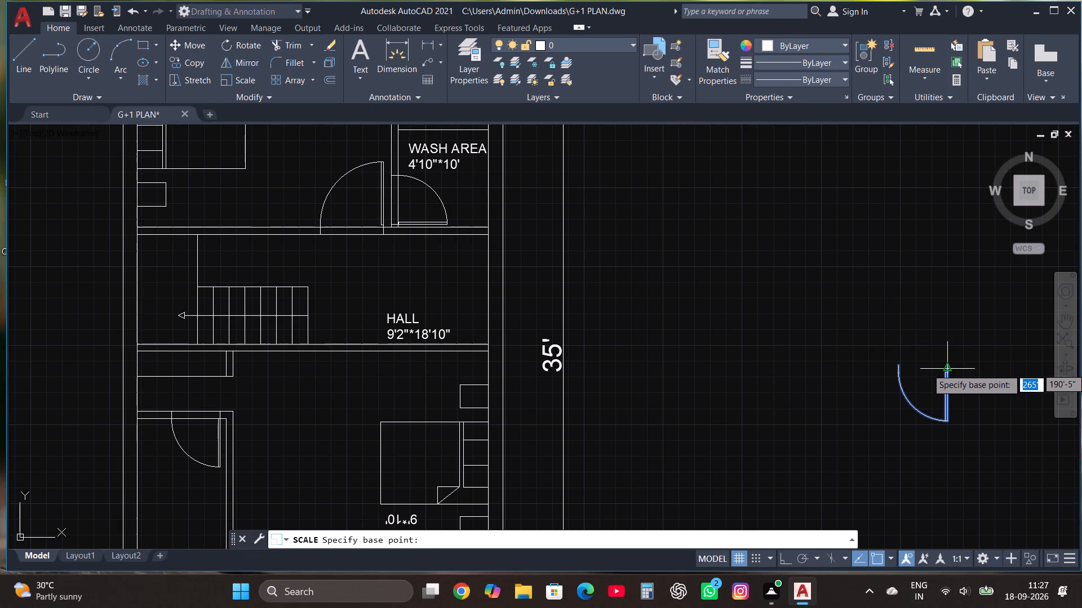
click(949, 369)
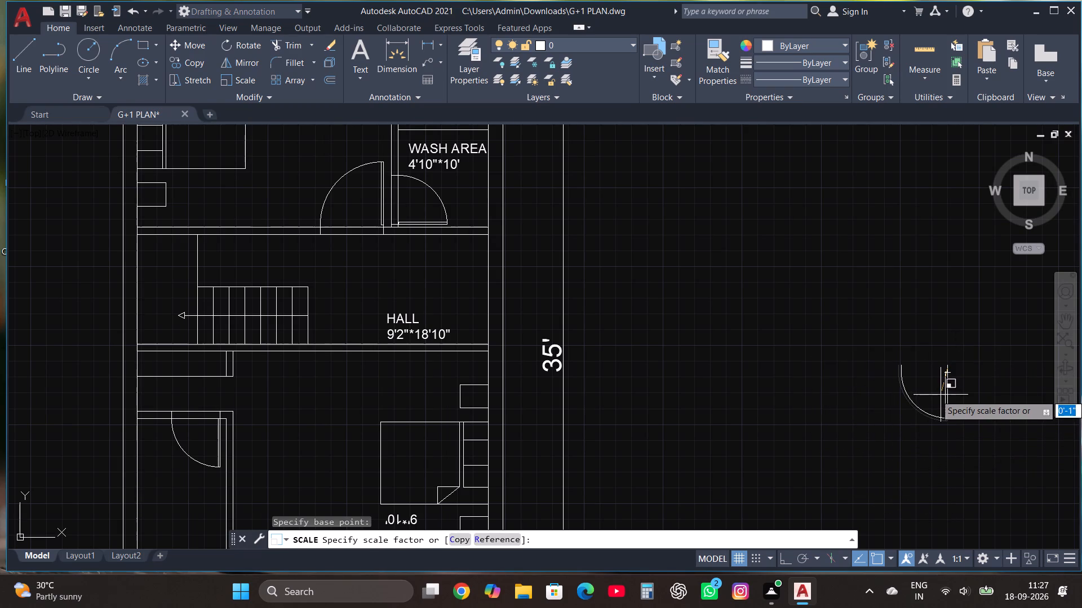
click(930, 394)
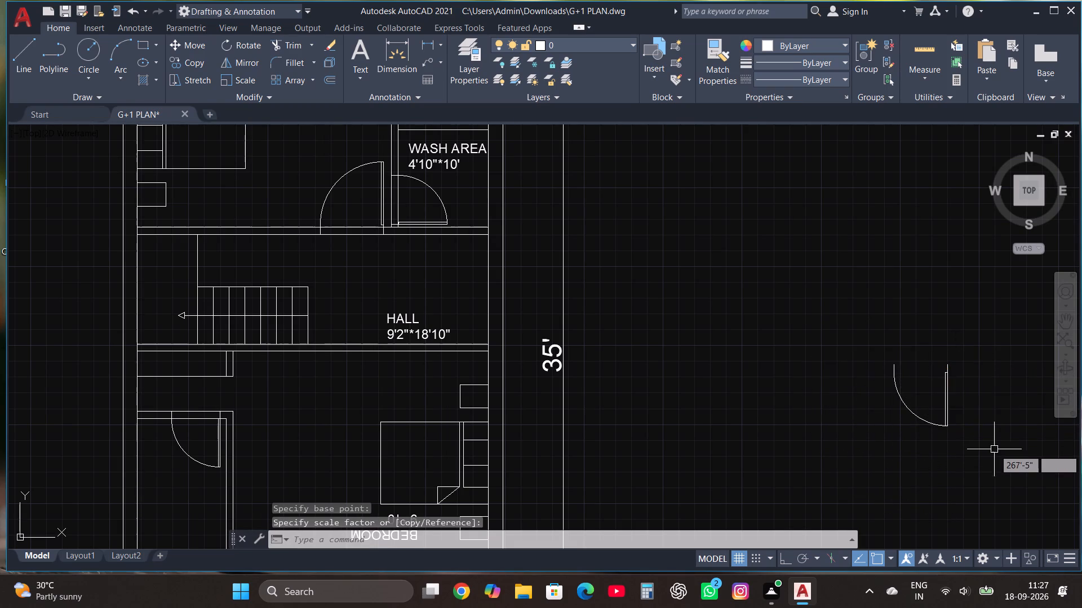
Move the enlarged door by its hinge corner onto the wall between the hall and the lower bedroom.
drag(994, 449, 978, 433)
click(892, 345)
click(203, 50)
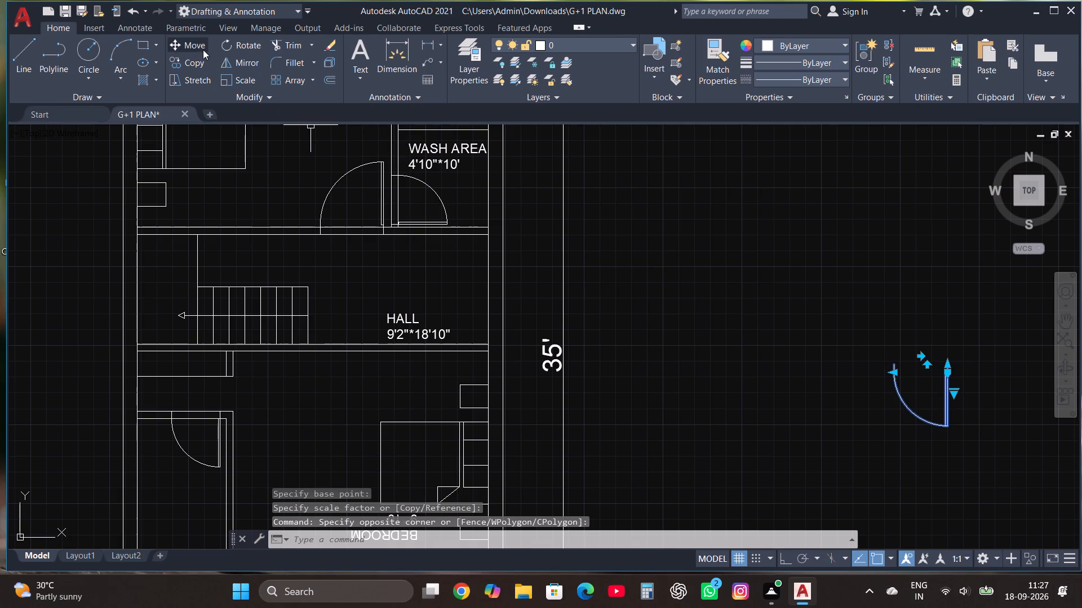
click(948, 364)
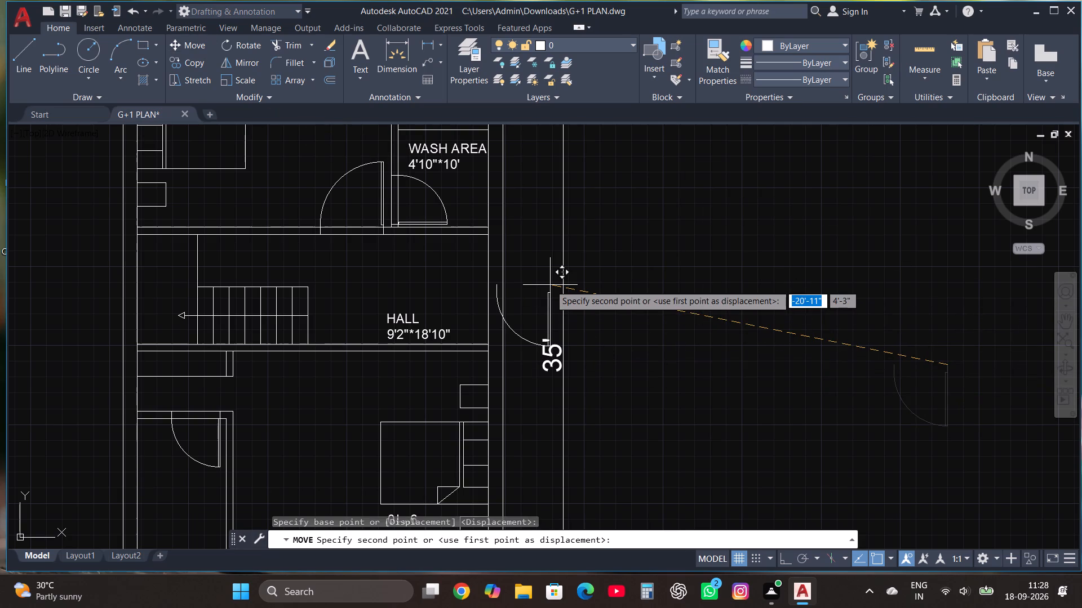
scroll(550, 285, down, 1)
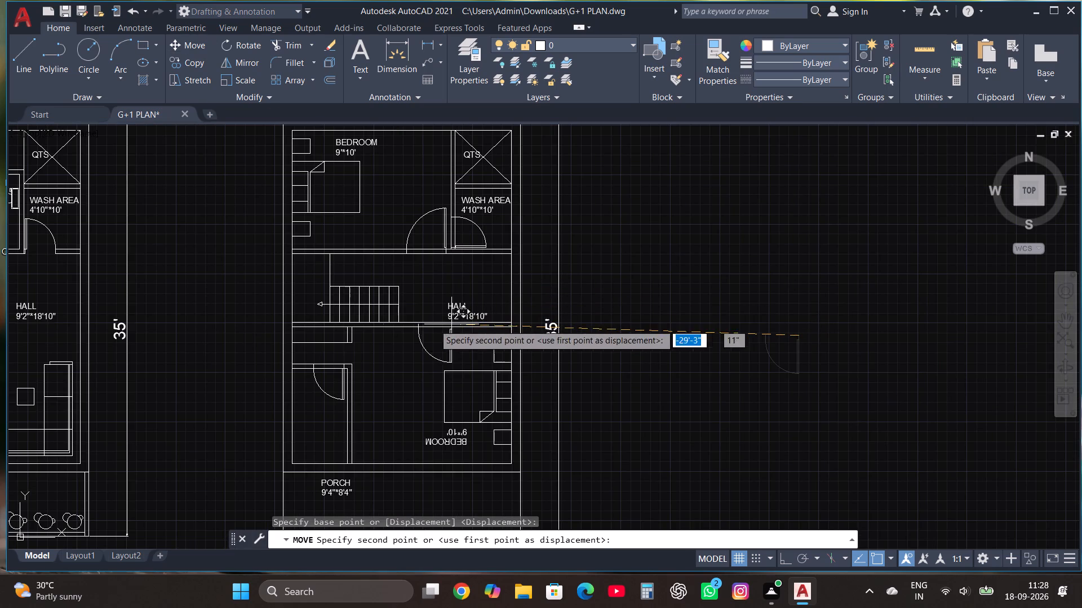
scroll(432, 328, up, 2)
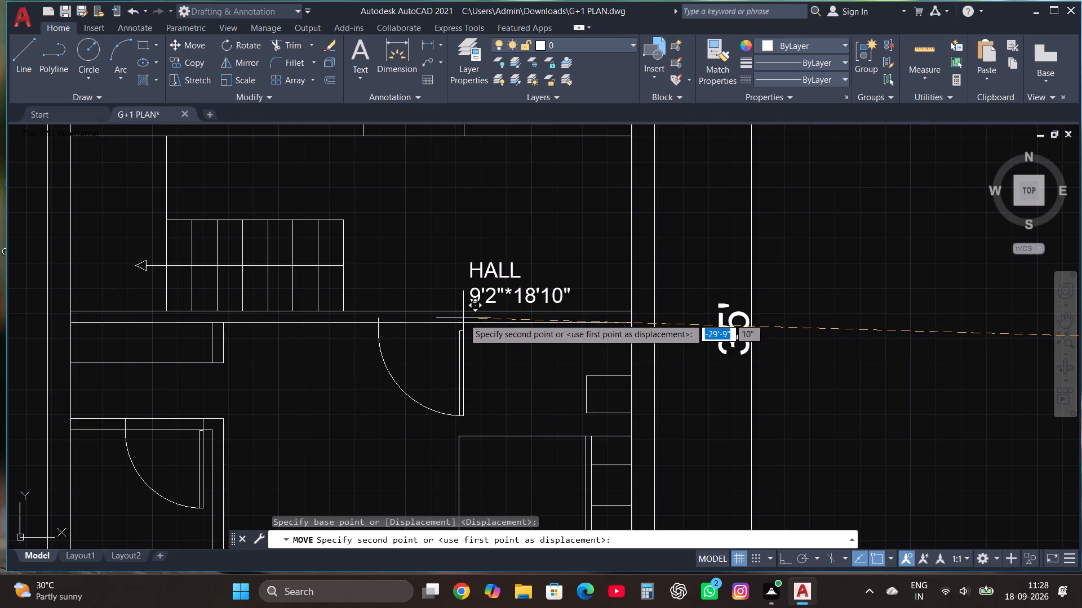
click(463, 312)
Trim the wall lines across the door openings of the small room, both bedrooms and the wash area partition.
scroll(520, 353, down, 1)
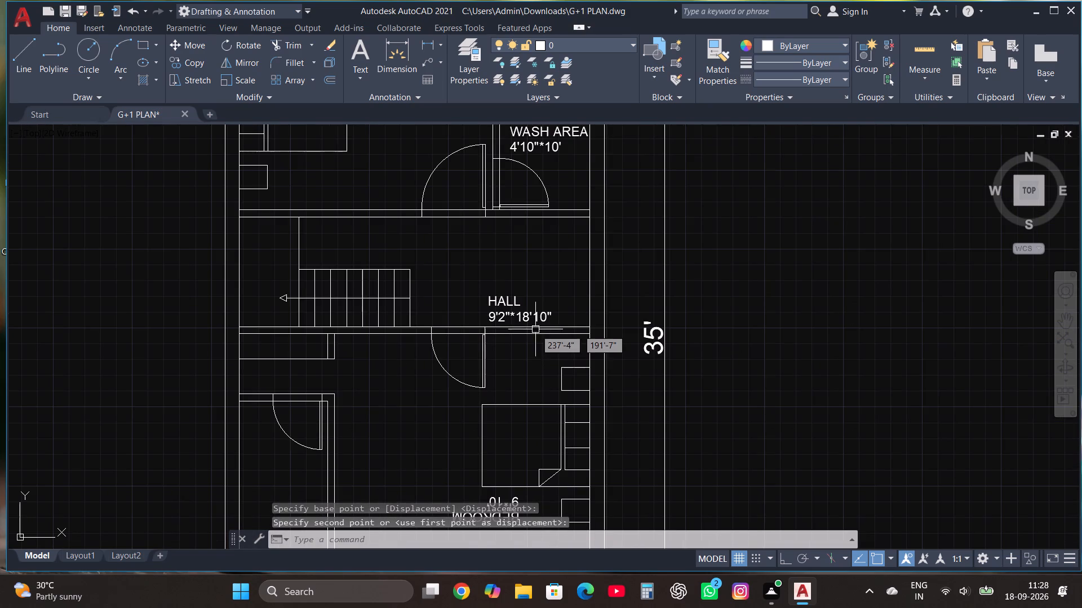
click(290, 44)
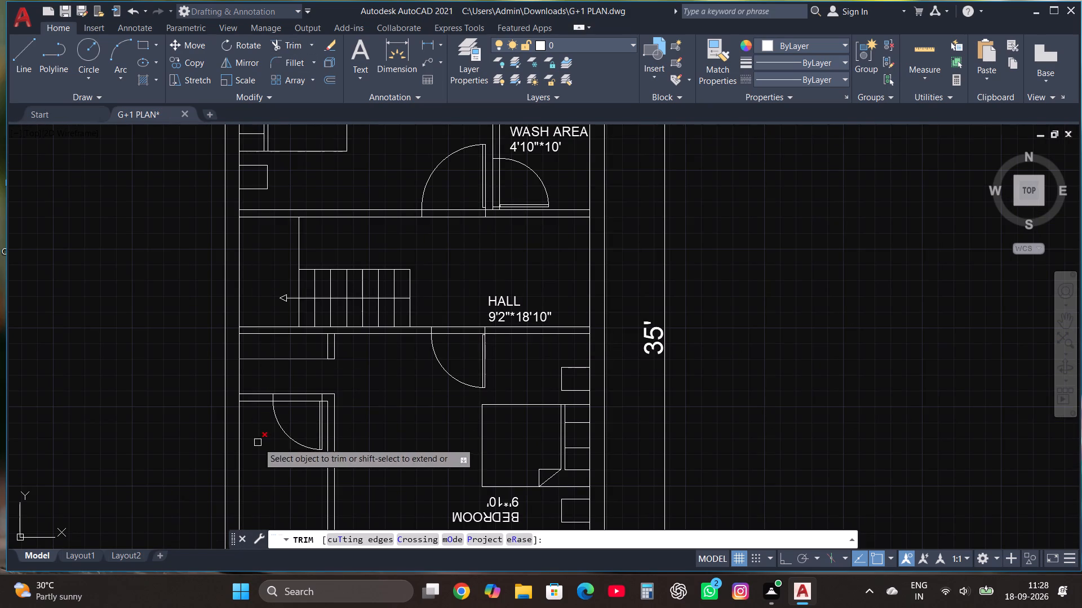
drag(295, 412, 302, 381)
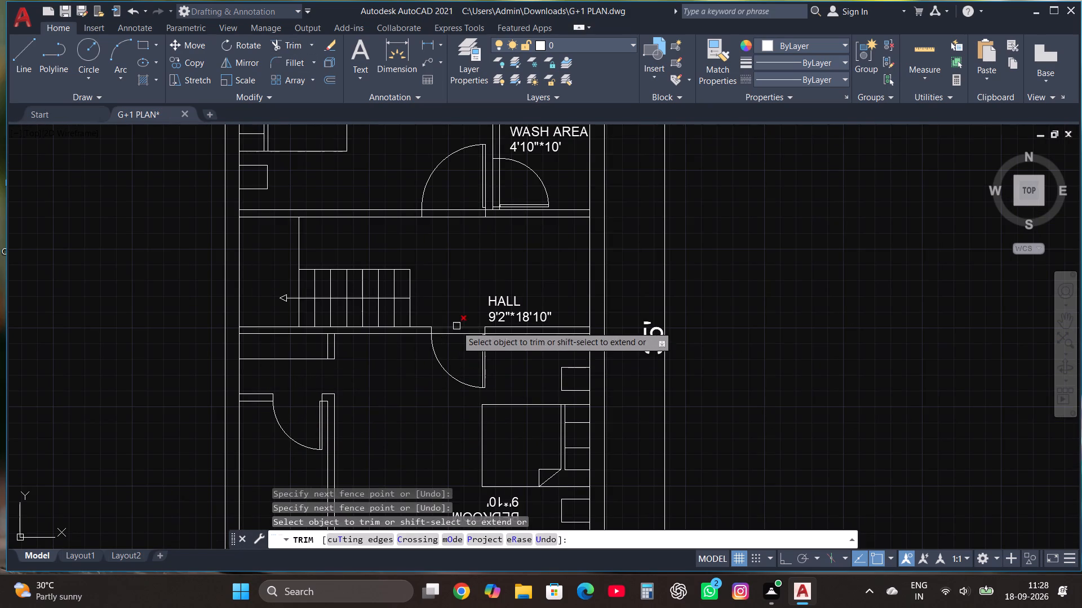
drag(456, 325, 458, 344)
click(459, 332)
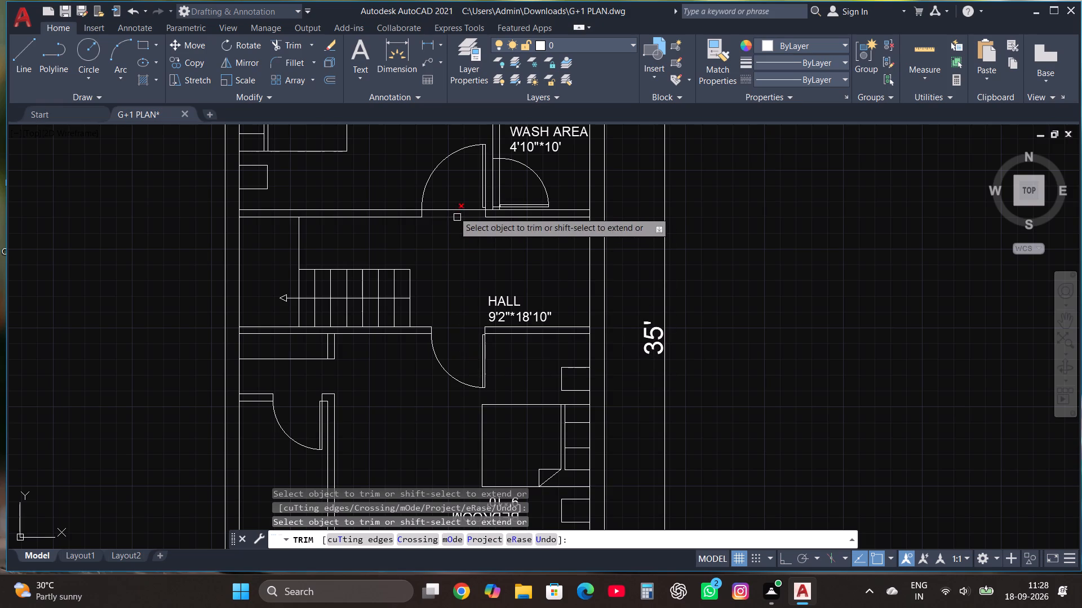
drag(453, 207, 453, 251)
click(461, 221)
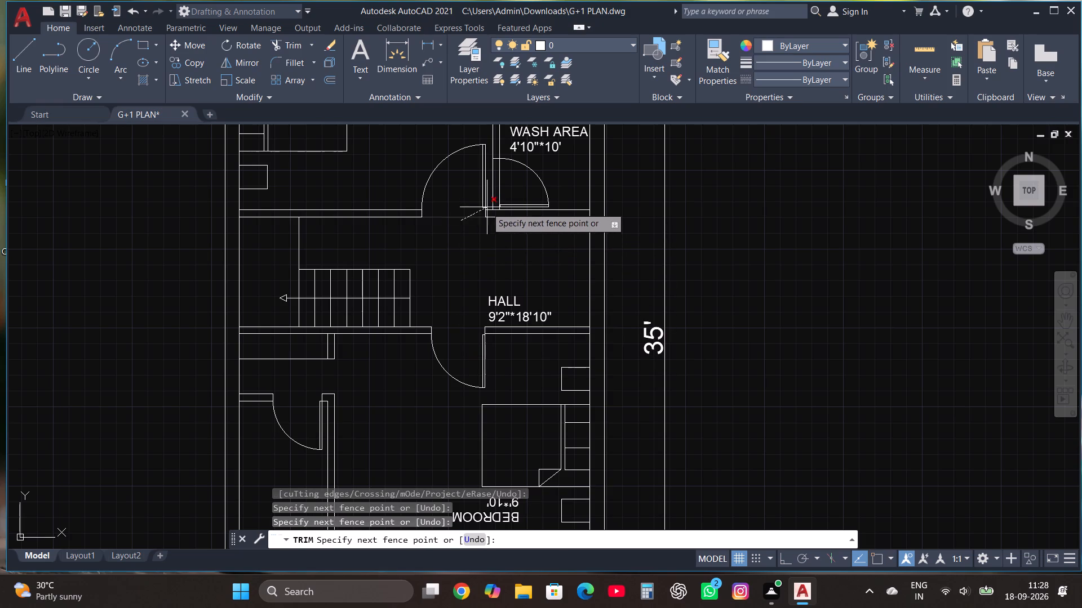
click(467, 205)
click(496, 186)
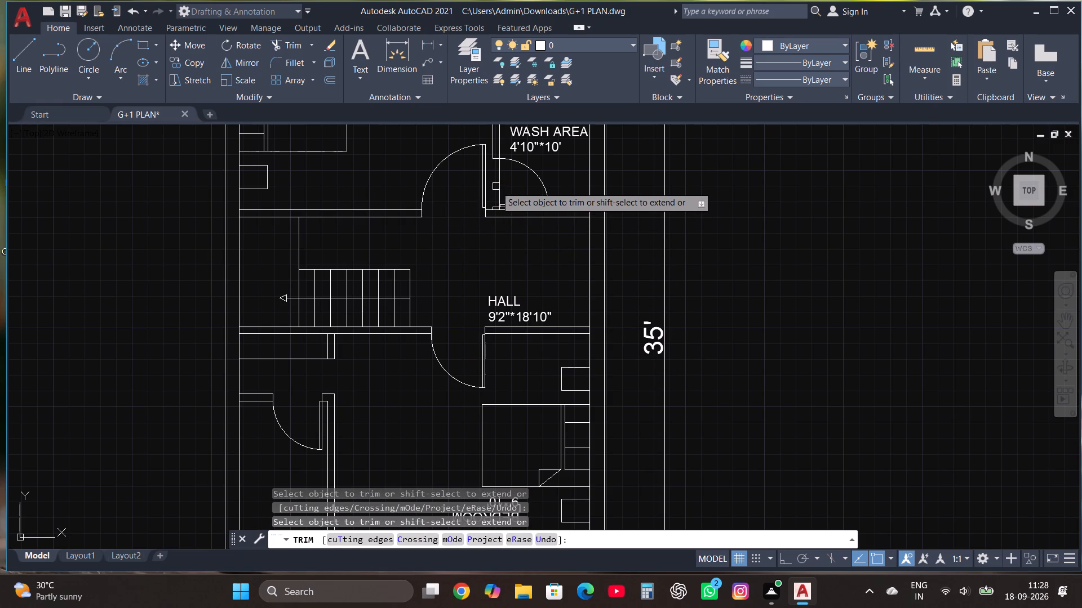
click(499, 188)
scroll(467, 350, down, 2)
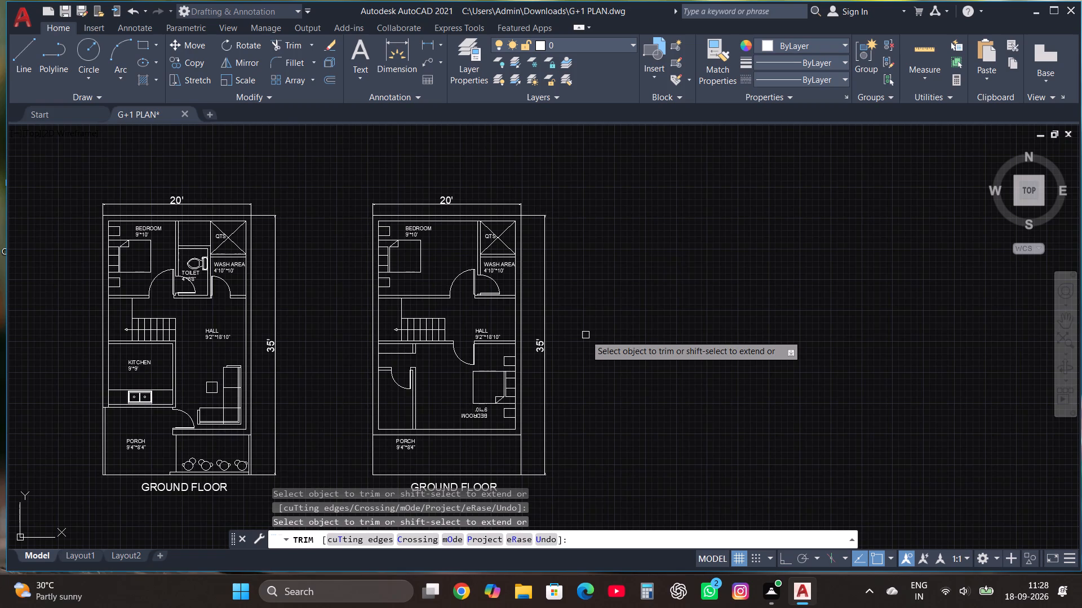
key(Escape)
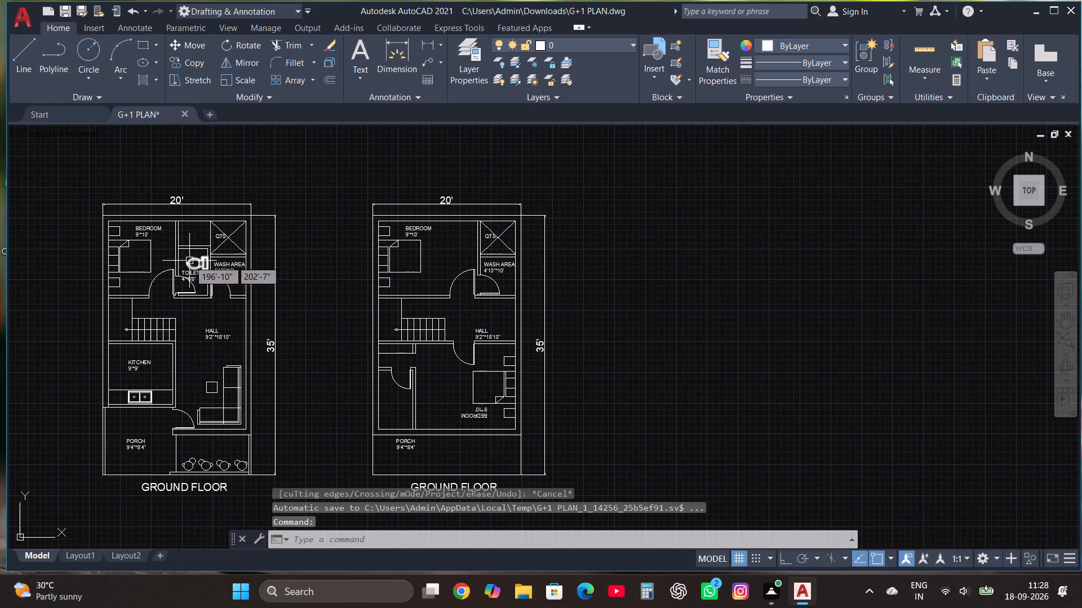
Copy the toilet seat by its corner from the ground floor toilet against the right wall of the copied plan's small lower room.
click(189, 261)
click(192, 66)
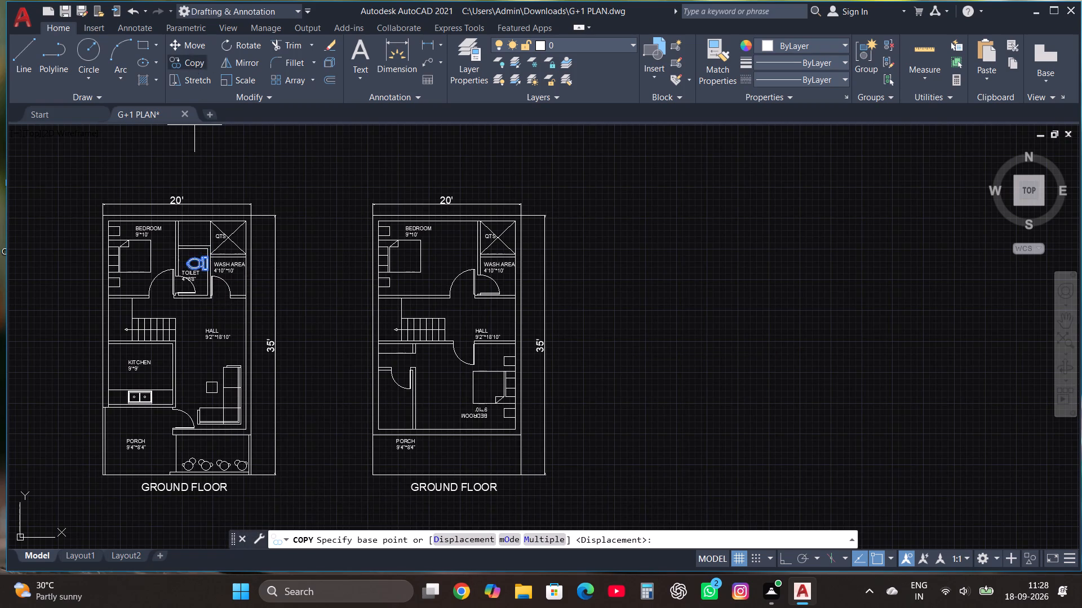
scroll(202, 231, up, 1)
scroll(212, 292, up, 2)
click(204, 238)
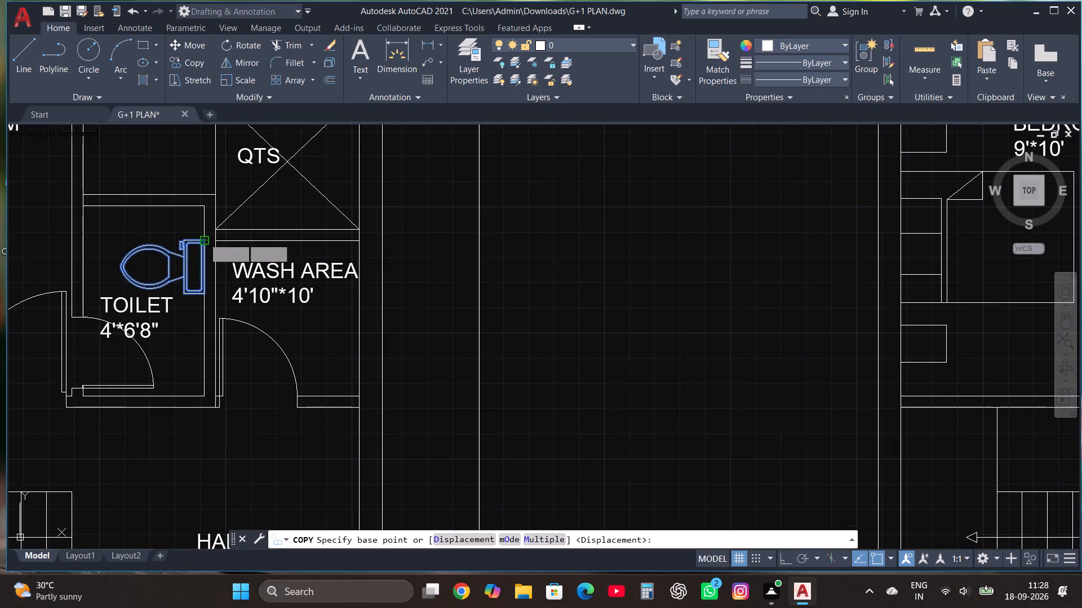
scroll(255, 216, down, 3)
scroll(463, 369, up, 3)
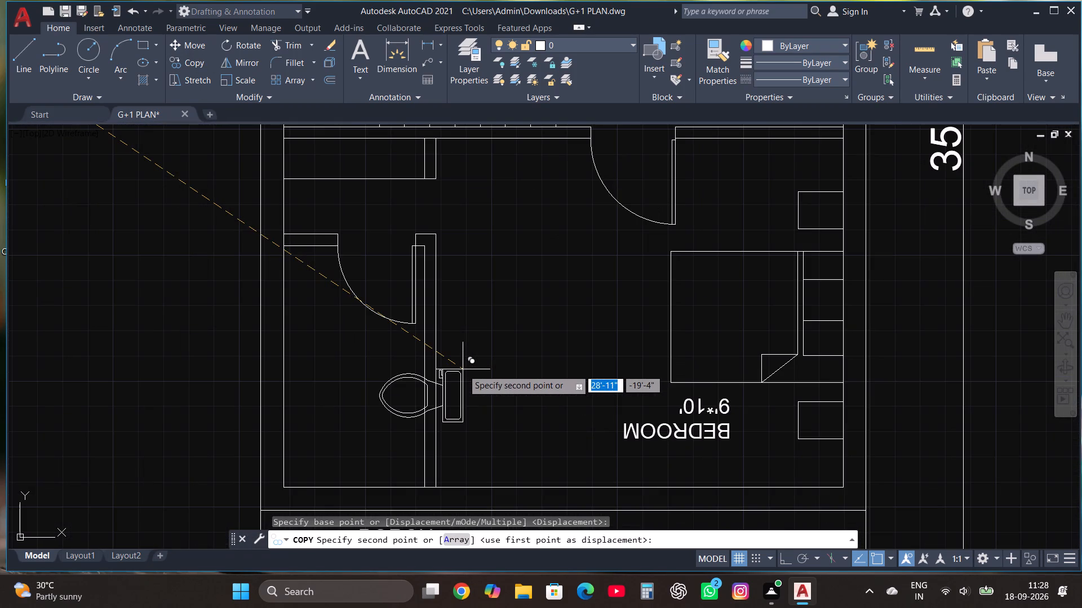
scroll(393, 413, up, 2)
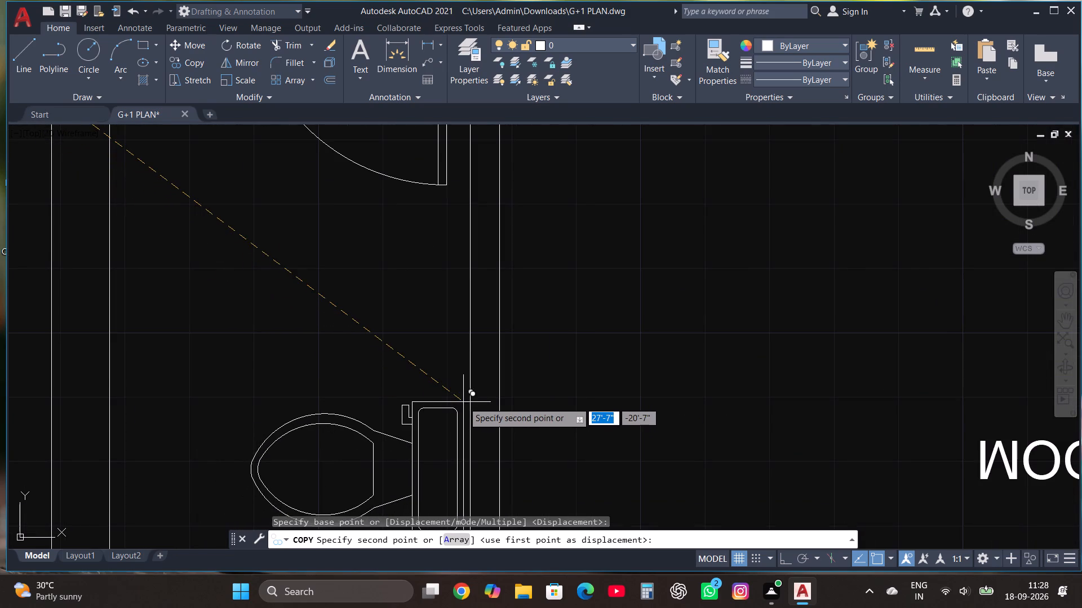
click(469, 401)
Delete the upside-down BEDROOM label from the lower bedroom.
scroll(343, 376, down, 4)
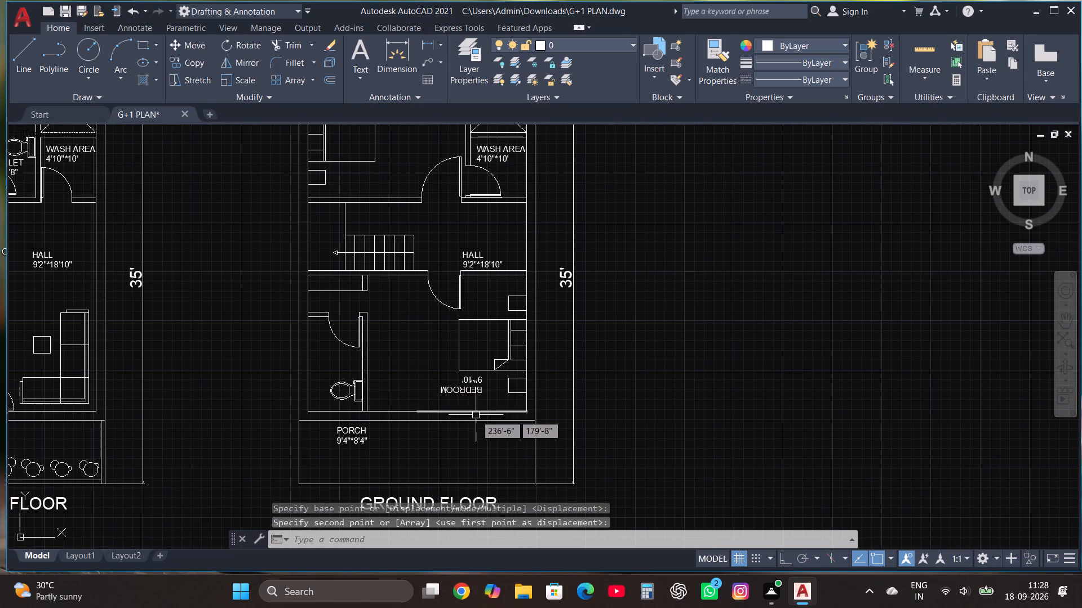
click(462, 383)
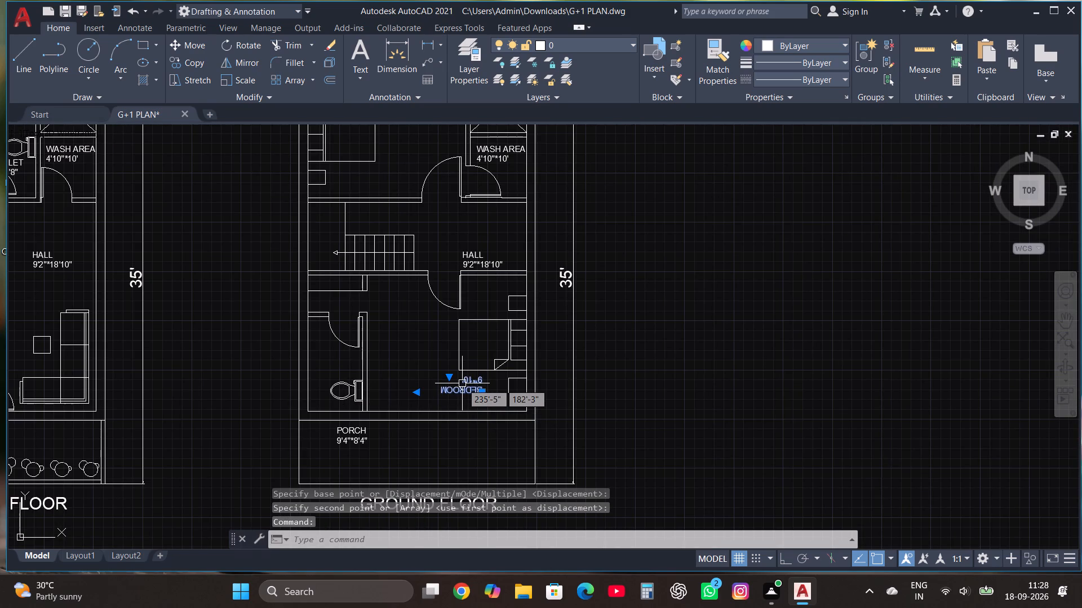
key(Delete)
Copy the PORCH label into the small room above the toilet seat and into the lower bedroom beside the bed.
click(354, 437)
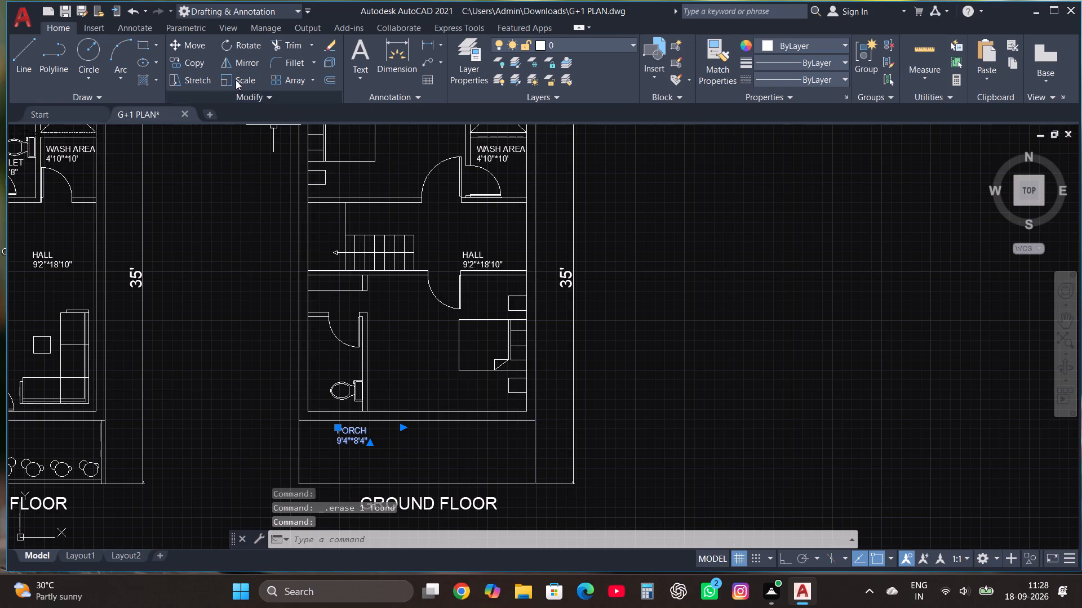
click(194, 66)
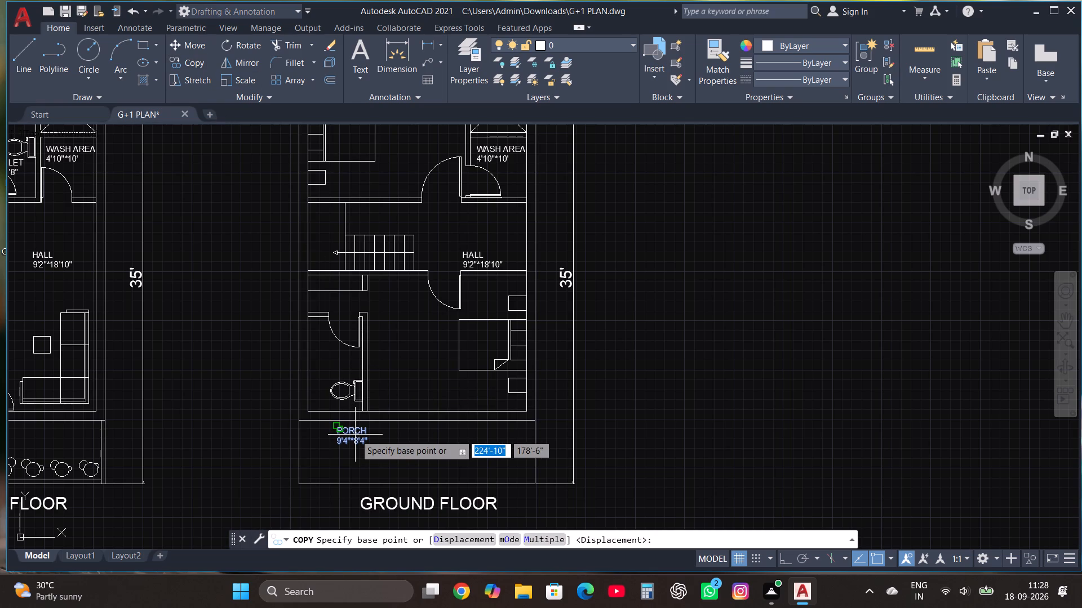
click(355, 435)
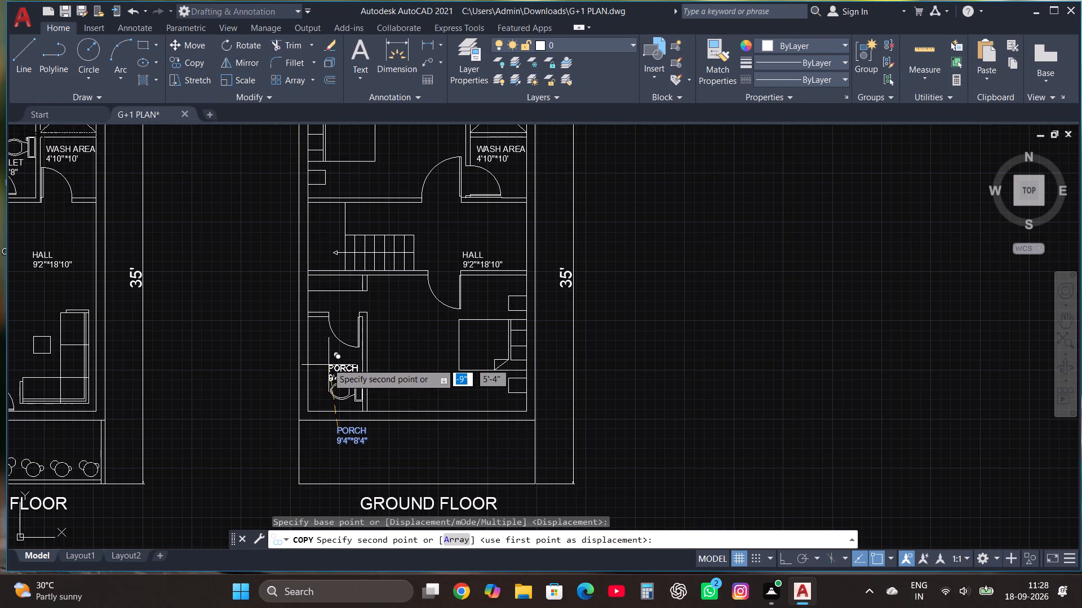
click(323, 359)
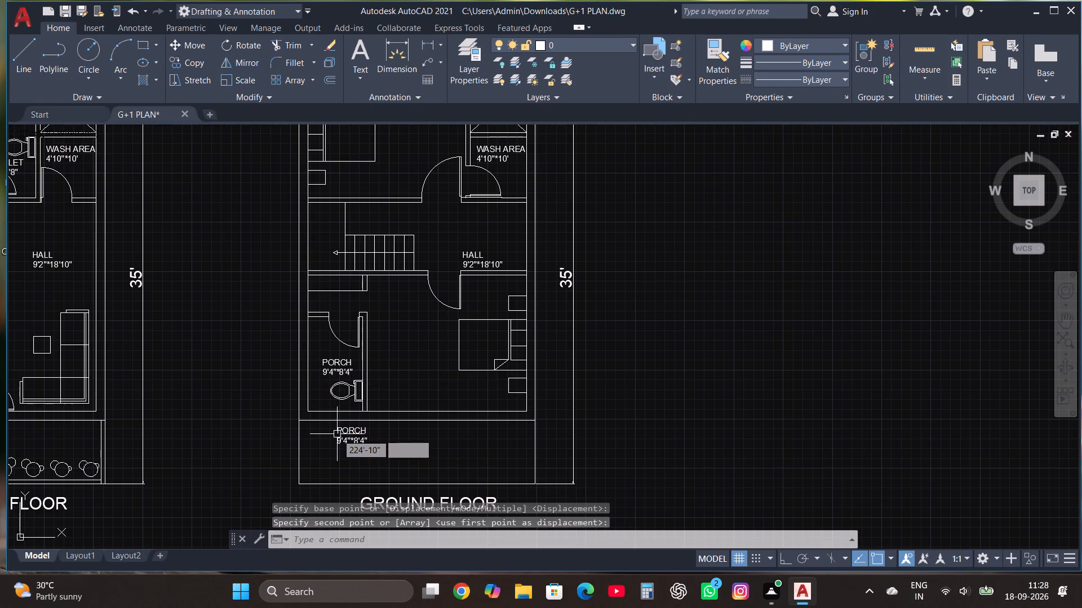
click(337, 434)
click(194, 62)
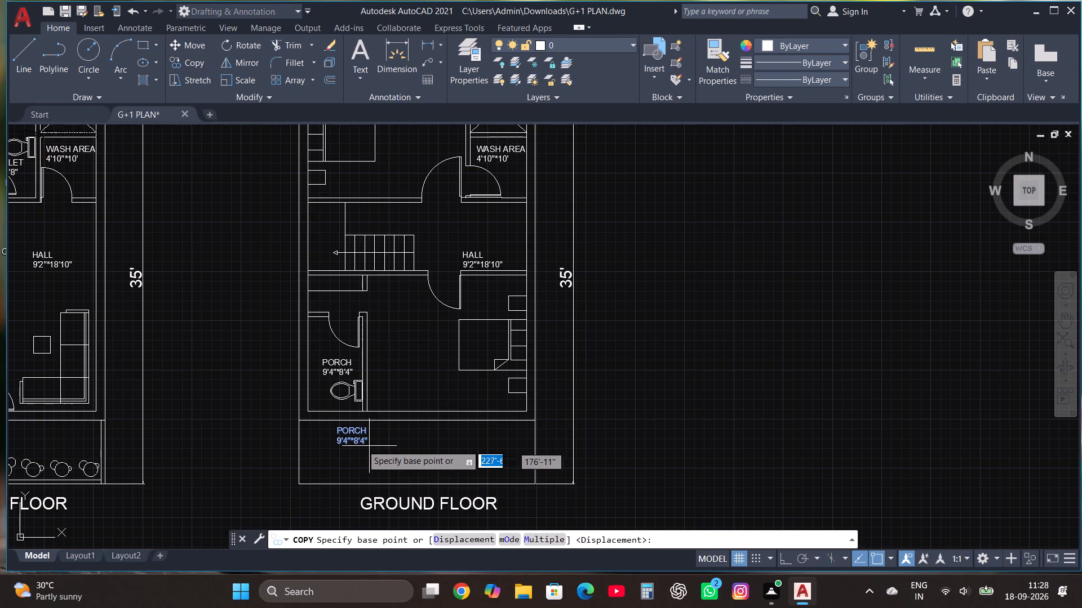
click(343, 433)
click(404, 345)
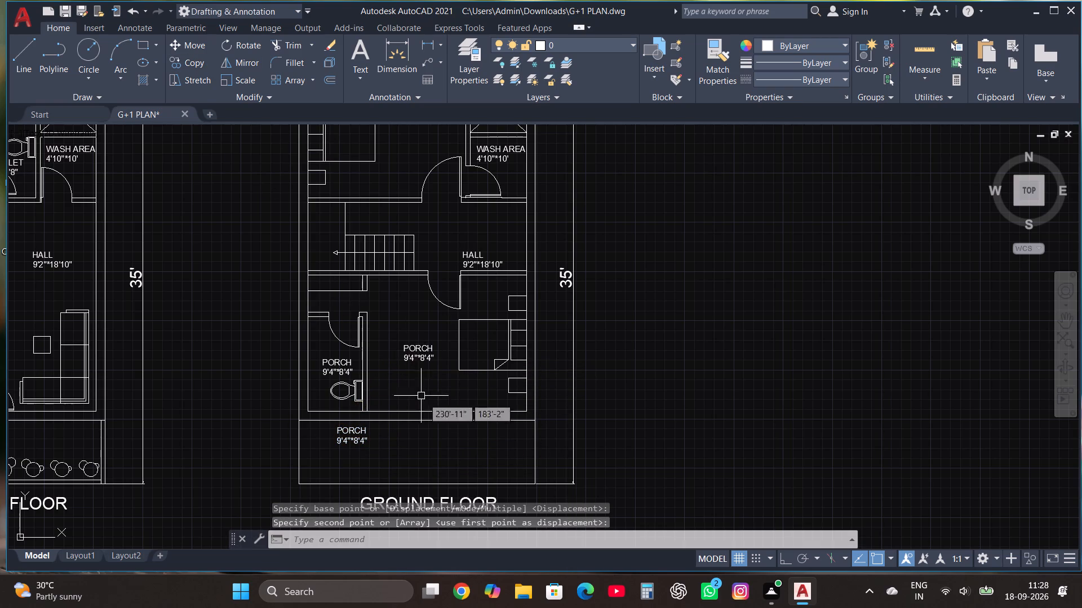
Change the room name in the lower bedroom's copied PORCH label to BEDROOM.
click(414, 352)
right_click(414, 352)
right_click(414, 352)
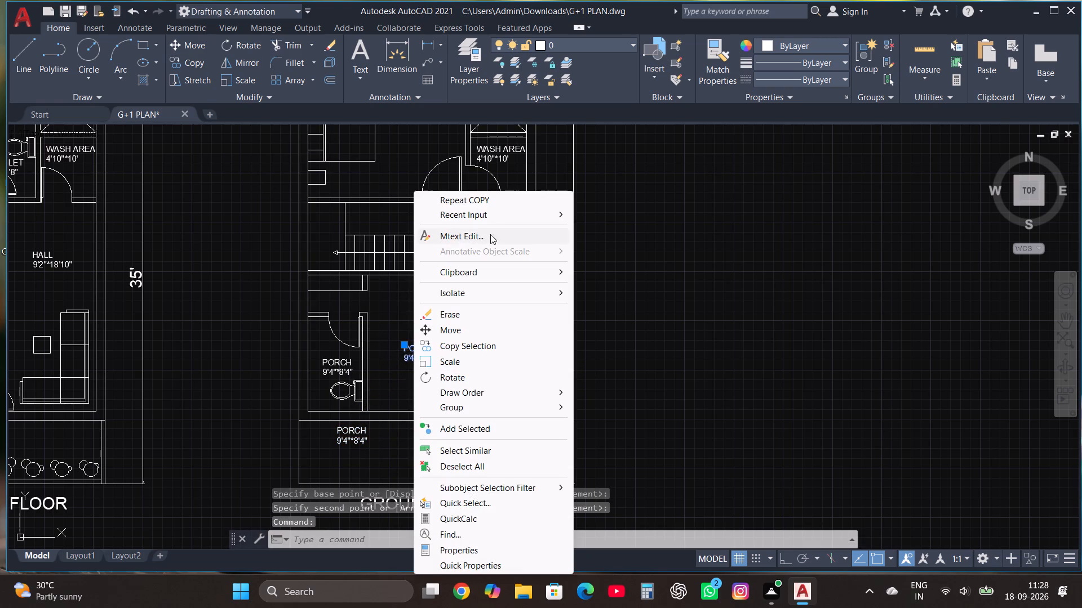
click(464, 238)
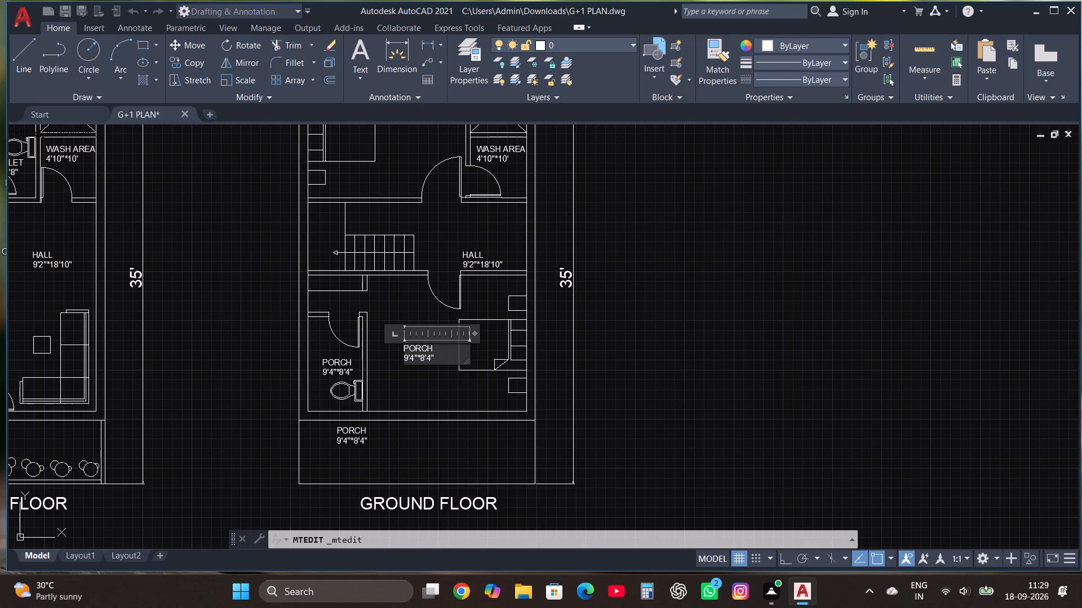
click(445, 348)
key(BackSpace)
key(BackSpace)
key(BackSpace)
key(BackSpace)
key(BackSpace)
key(BackSpace)
key(BackSpace)
key(BackSpace)
key(BackSpace)
key(BackSpace)
key(BackSpace)
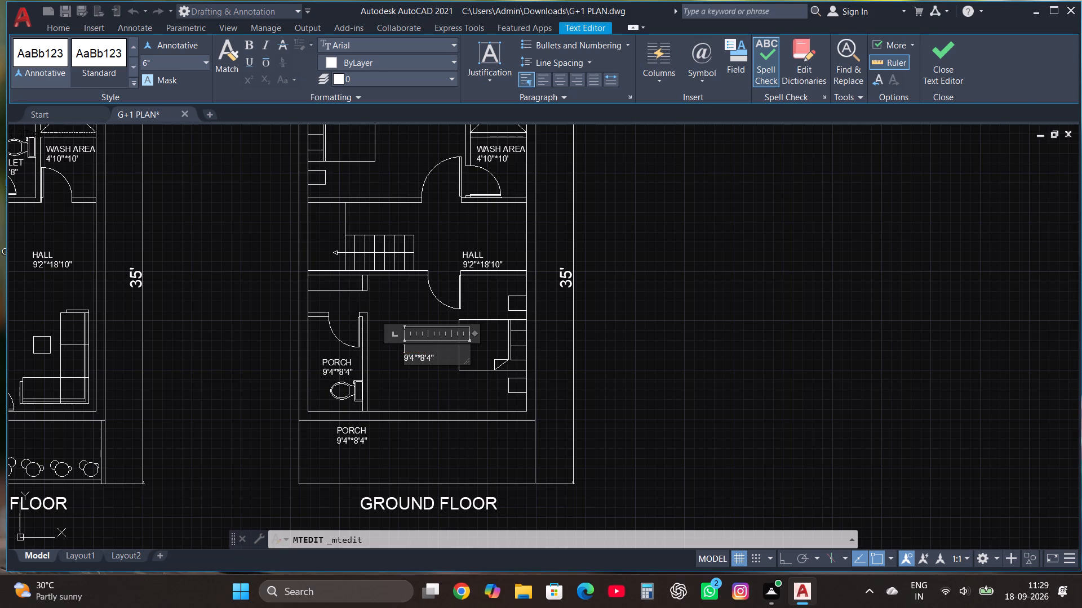
text(BEDROOM)
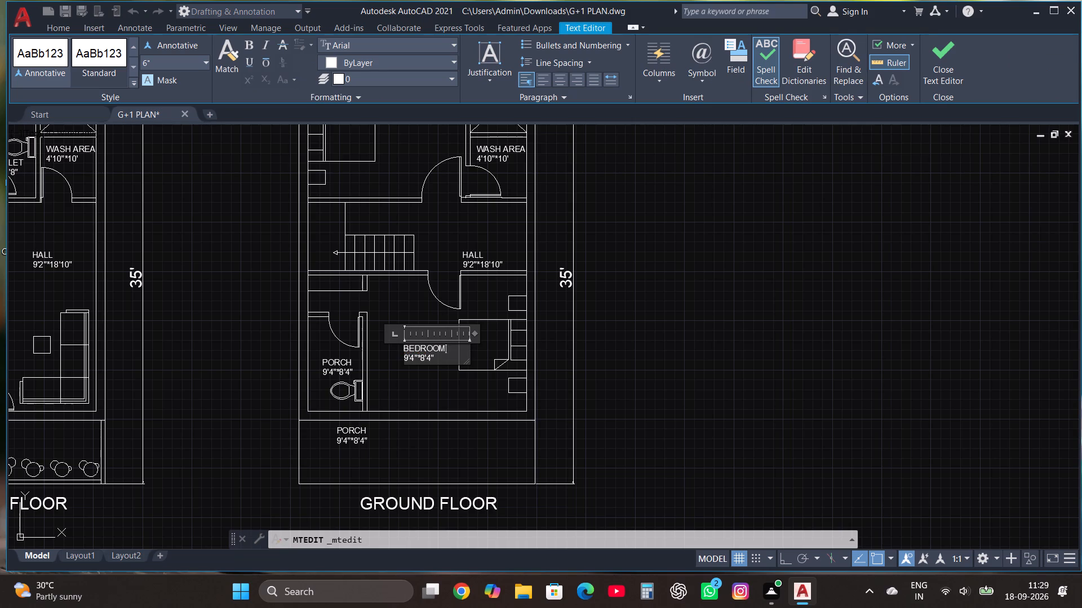
Set the size line of the lower bedroom's label to 13'6"*12'10".
click(440, 360)
key(BackSpace)
key(BackSpace)
key(BackSpace)
key(BackSpace)
key(BackSpace)
key(BackSpace)
key(BackSpace)
key(BackSpace)
key(BackSpace)
text(13)
text('6)
key(Return)
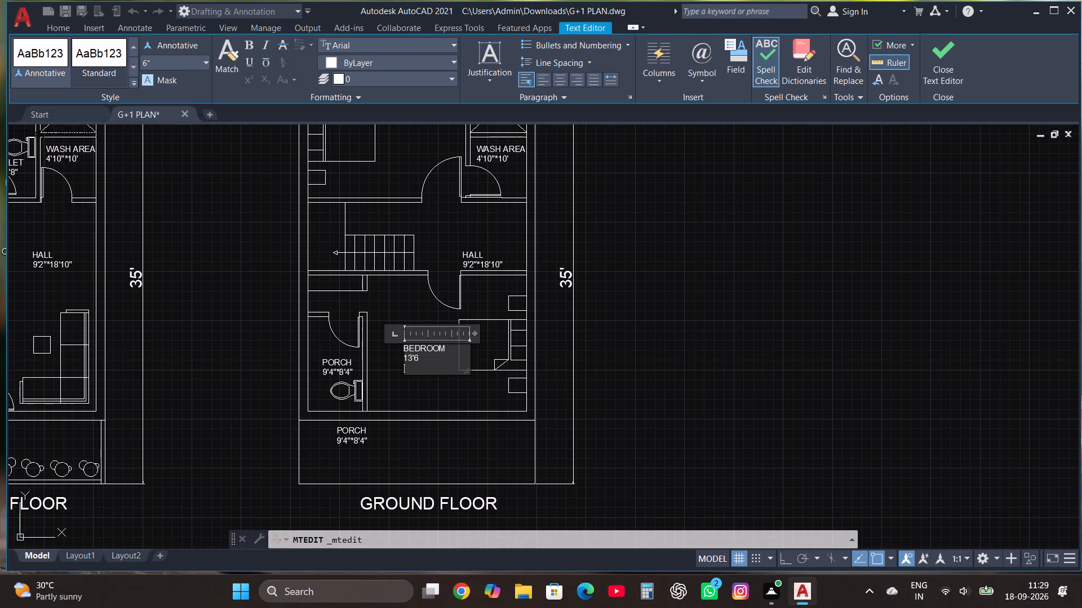
key(BackSpace)
text("*)
text(12'10")
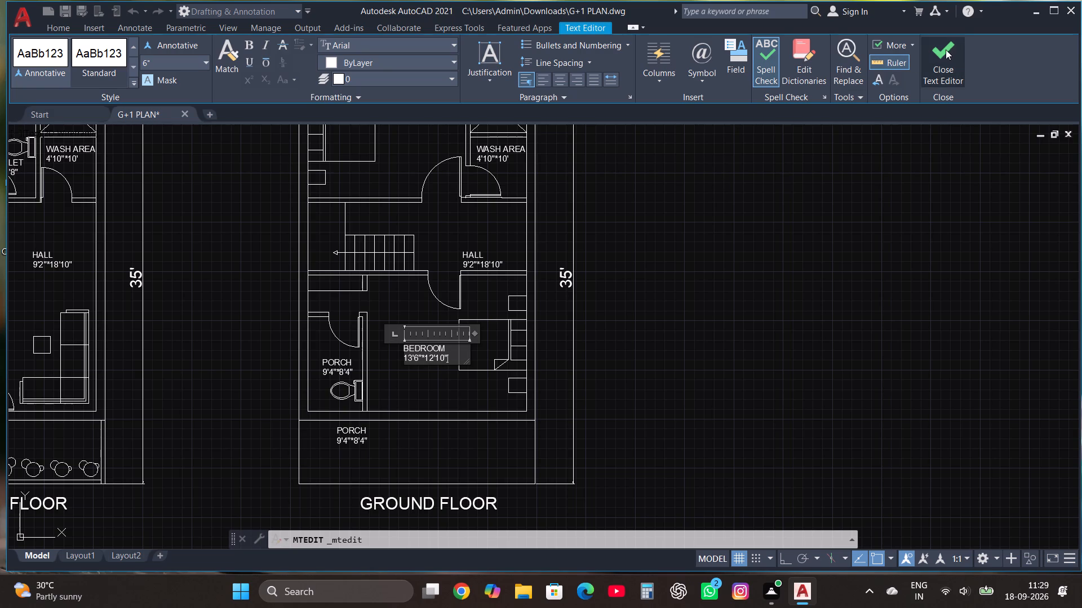
click(944, 48)
Change the room name in the small room's copied PORCH label to TOILET.
click(339, 372)
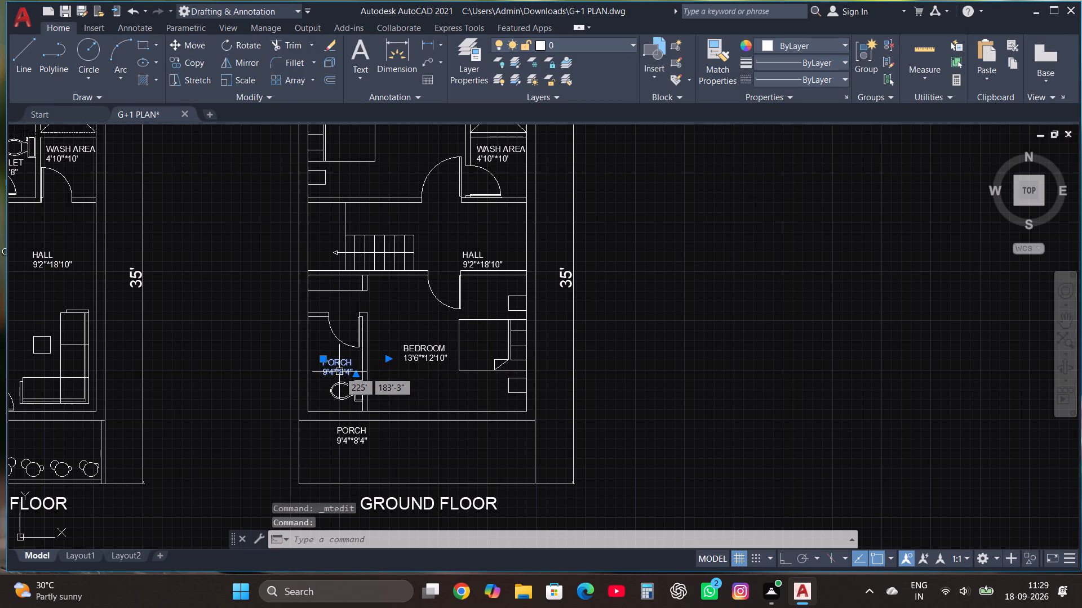
right_click(339, 372)
click(396, 235)
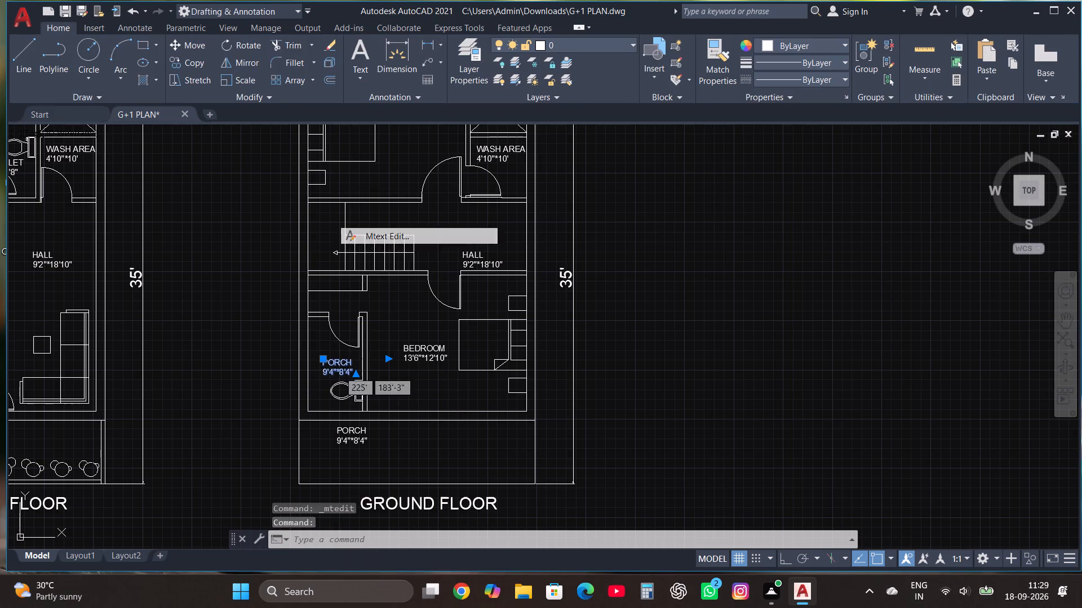
click(356, 355)
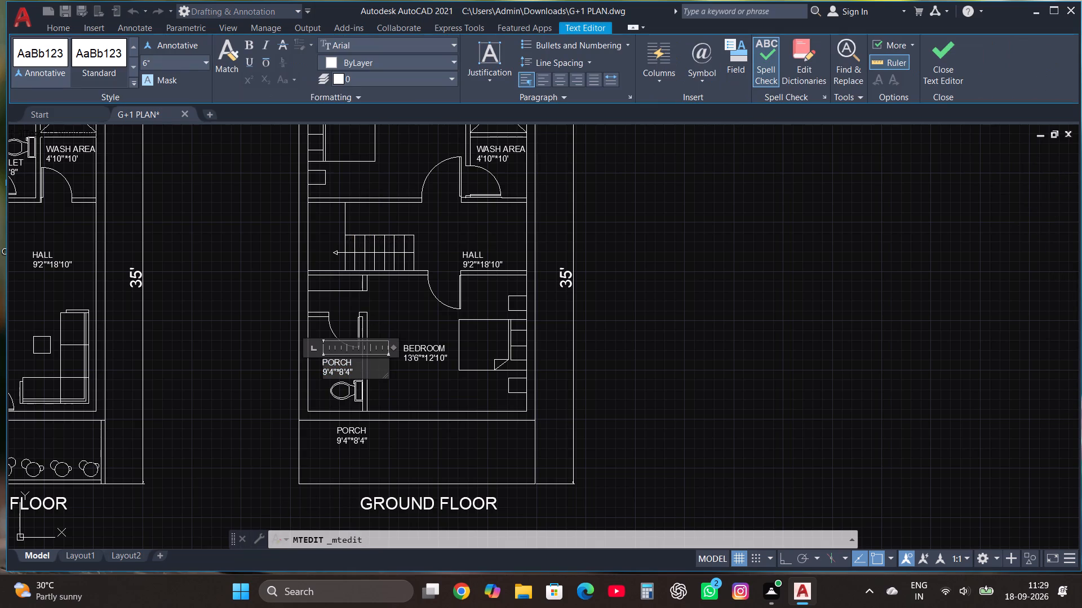
click(356, 370)
click(357, 359)
key(BackSpace)
key(BackSpace)
key(BackSpace)
key(BackSpace)
key(BackSpace)
key(BackSpace)
key(BackSpace)
key(BackSpace)
key(BackSpace)
key(BackSpace)
key(BackSpace)
key(BackSpace)
key(BackSpace)
text(TOILET)
Clear the size line from the small room's TOILET label, back into its room name.
click(362, 378)
click(362, 378)
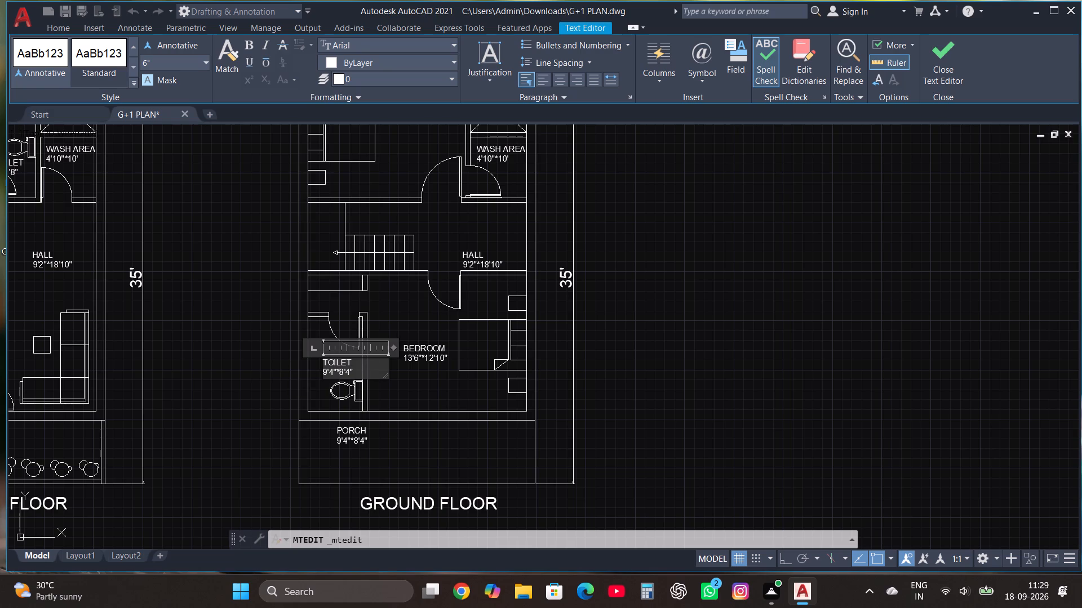
click(354, 374)
key(BackSpace)
key(BackSpace)
key(BackSpace)
key(BackSpace)
key(BackSpace)
key(BackSpace)
key(BackSpace)
key(BackSpace)
key(BackSpace)
key(BackSpace)
key(BackSpace)
key(BackSpace)
key(BackSpace)
key(BackSpace)
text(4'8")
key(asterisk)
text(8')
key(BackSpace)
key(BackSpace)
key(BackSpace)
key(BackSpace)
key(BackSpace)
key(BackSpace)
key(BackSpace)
Complete the small room's label name as TOILET and add the size 4'8"*8' on a second line.
text(ILET)
key(space)
key(Return)
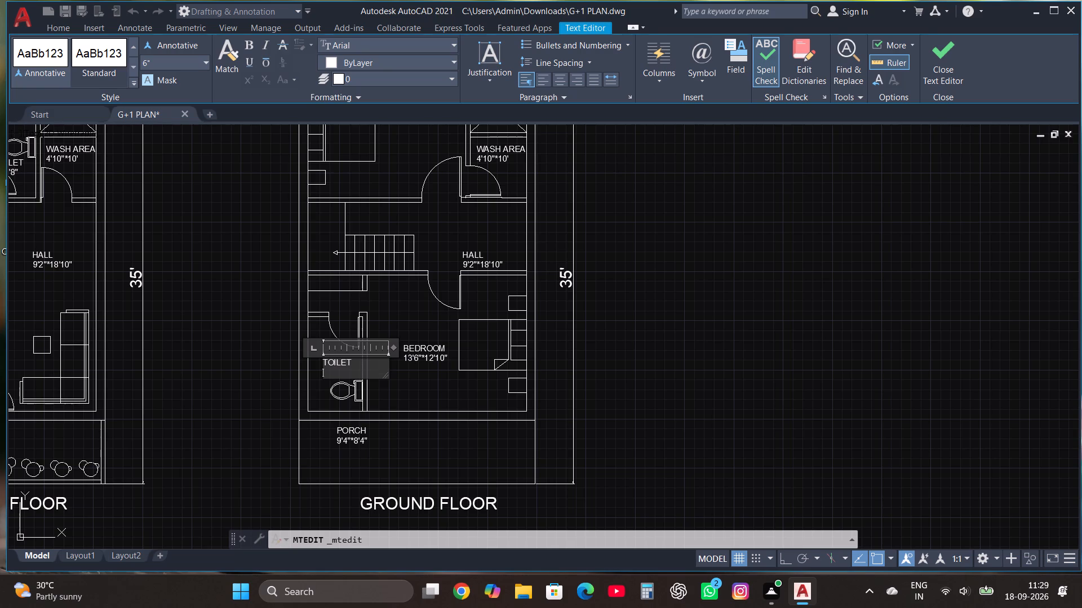
text(4'8")
text(*8')
click(926, 47)
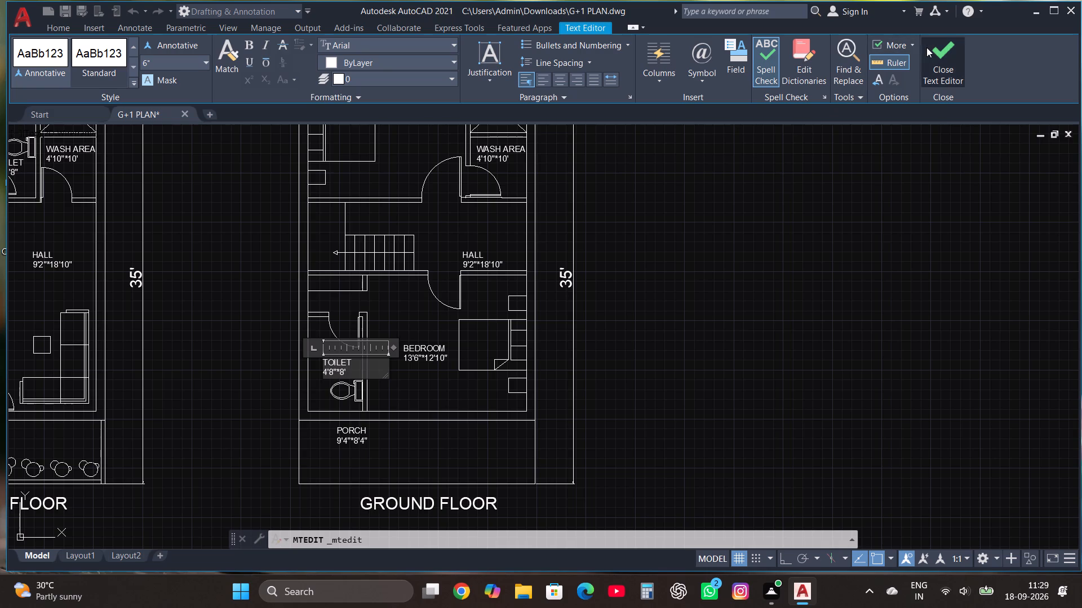
Replace the whole text of the PORCH label below the copied plan's toilet with the single line BALCONY.
click(348, 436)
right_click(348, 436)
click(396, 97)
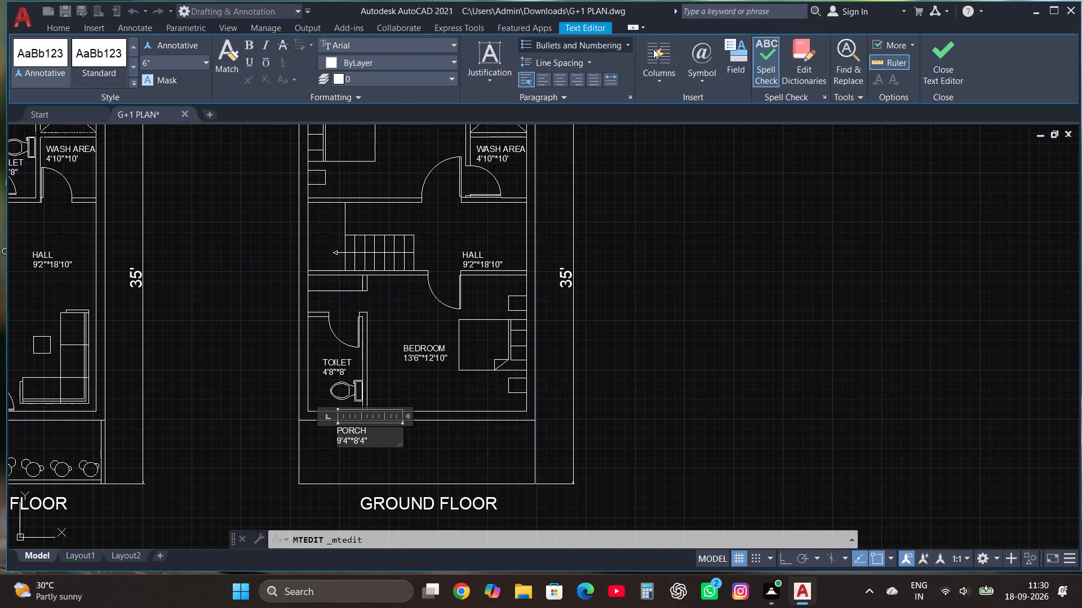
click(376, 441)
key(BackSpace)
key(BackSpace)
key(BackSpace)
key(BackSpace)
key(BackSpace)
key(BackSpace)
key(BackSpace)
key(BackSpace)
key(BackSpace)
key(BackSpace)
key(BackSpace)
key(BackSpace)
key(BackSpace)
key(BackSpace)
key(BackSpace)
key(BackSpace)
key(BackSpace)
key(BackSpace)
key(BackSpace)
key(BackSpace)
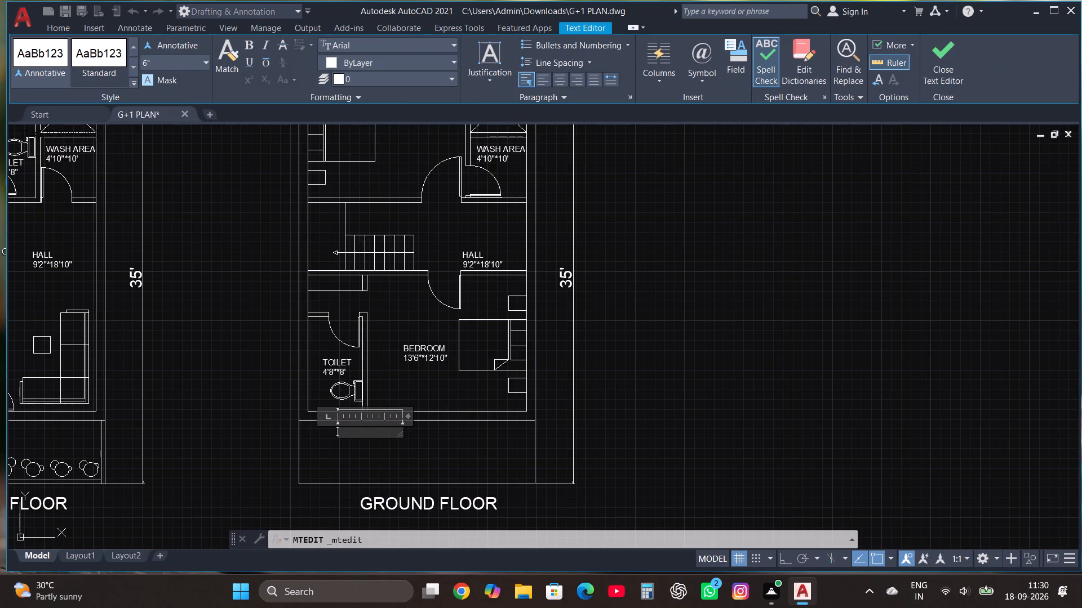
text(BALCONY)
click(944, 52)
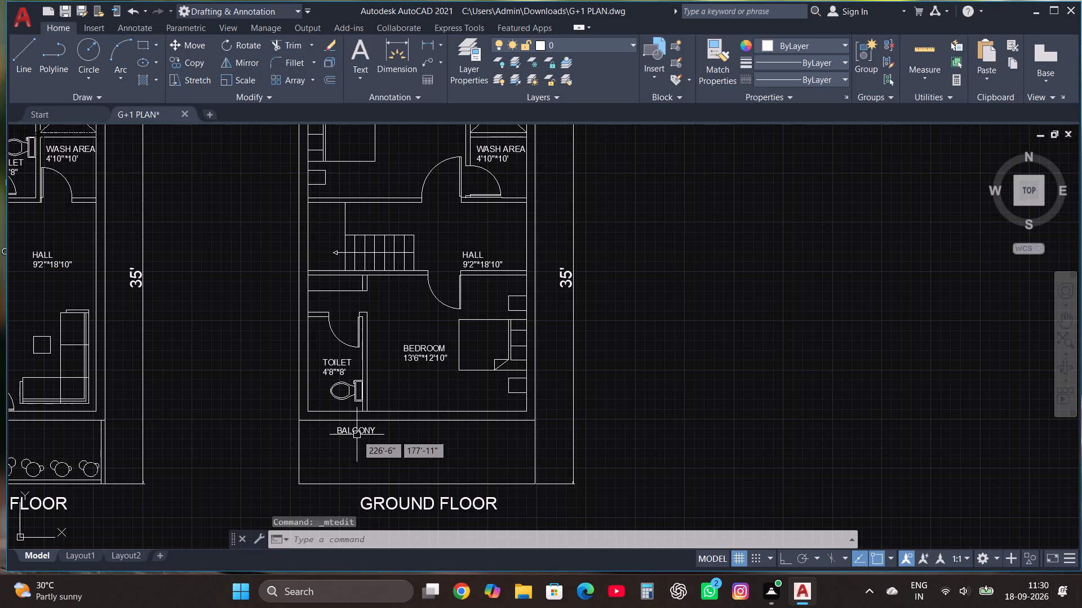
Move the BALCONY label about 1'-6" down, into the middle of the strip below the bedroom and toilet.
click(357, 435)
click(204, 42)
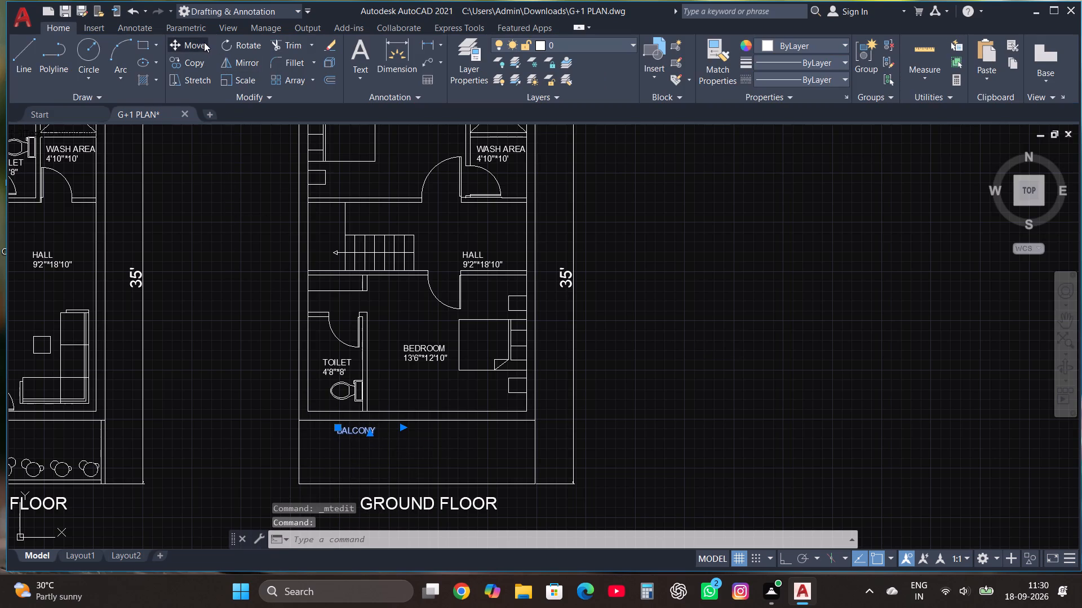
click(344, 433)
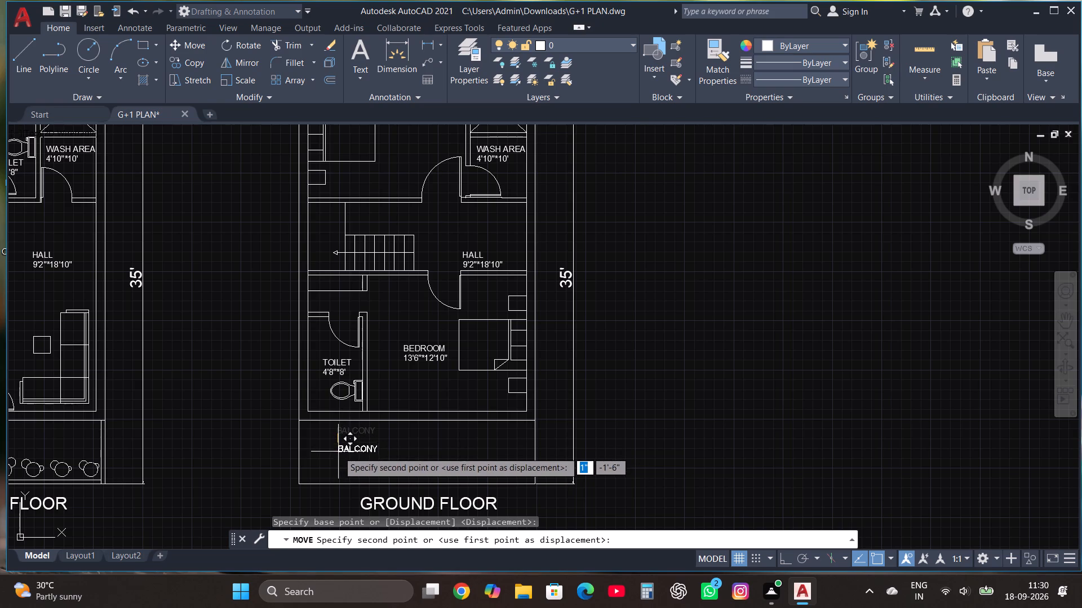
click(338, 451)
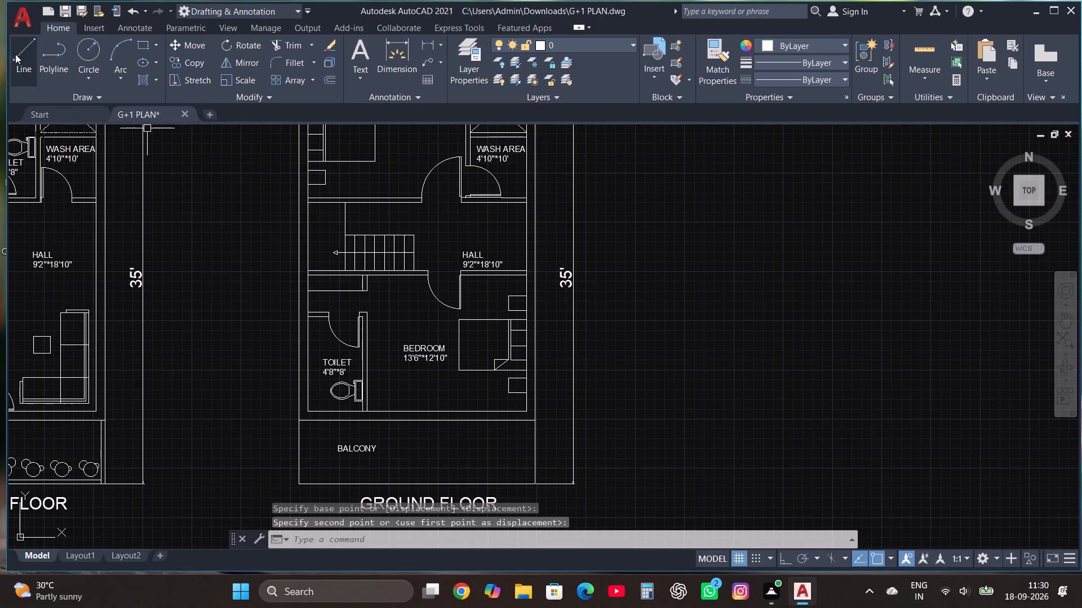
Draw the balcony's front and side lines around the BALCONY label with ortho on, and trim the excess above the wall's outer line.
click(22, 49)
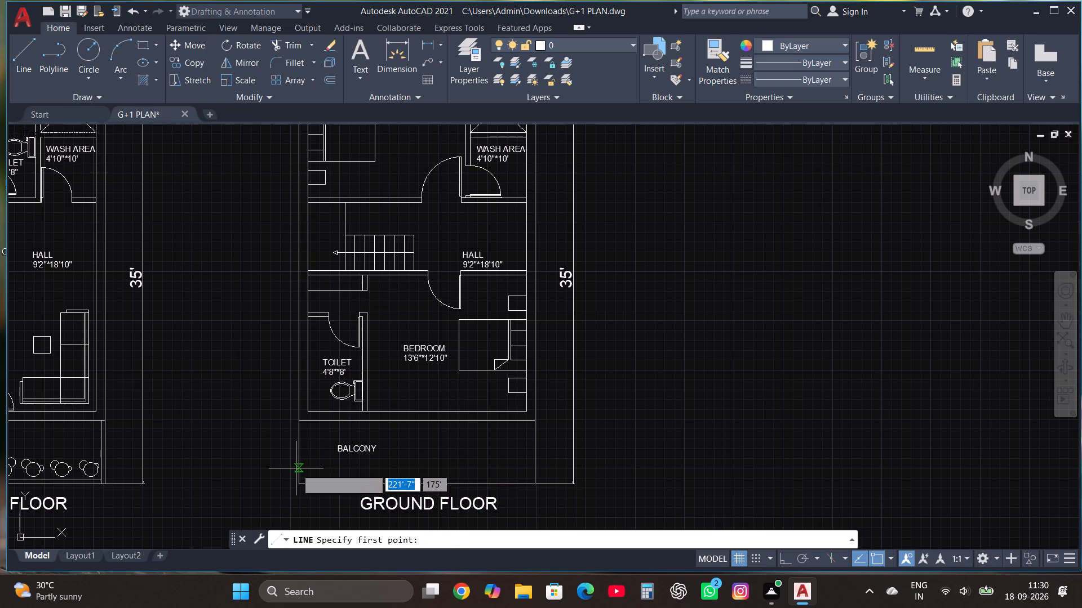
click(296, 468)
key(F8)
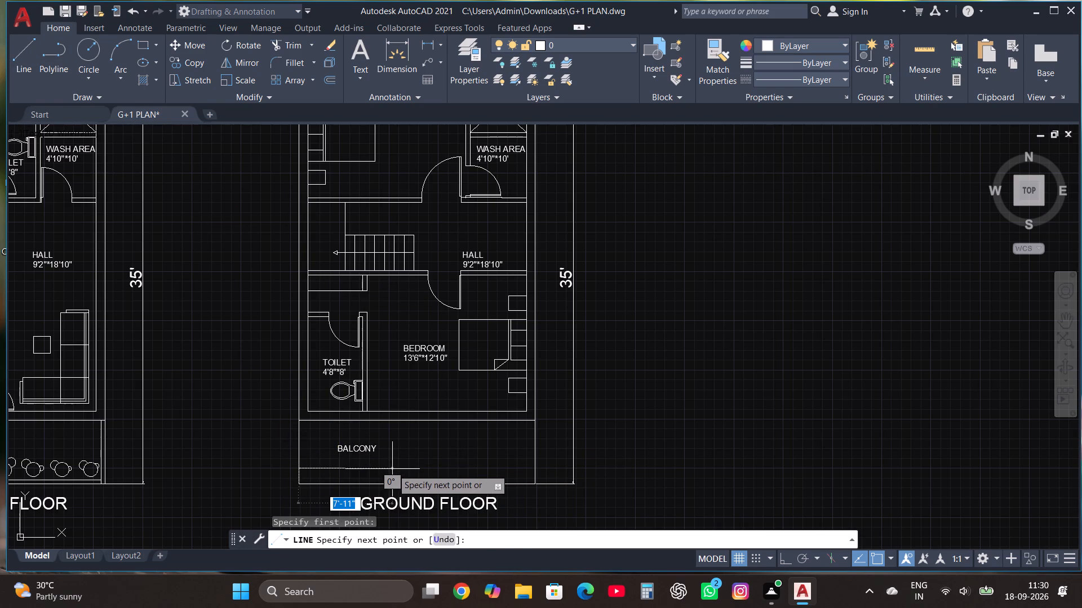
click(420, 470)
scroll(422, 415, up, 4)
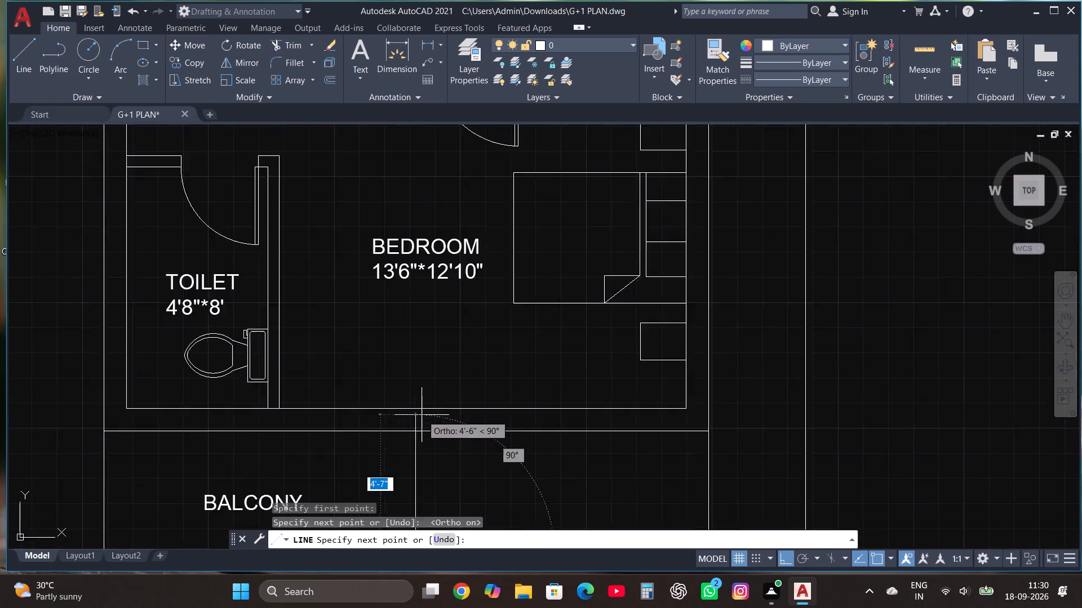
click(416, 419)
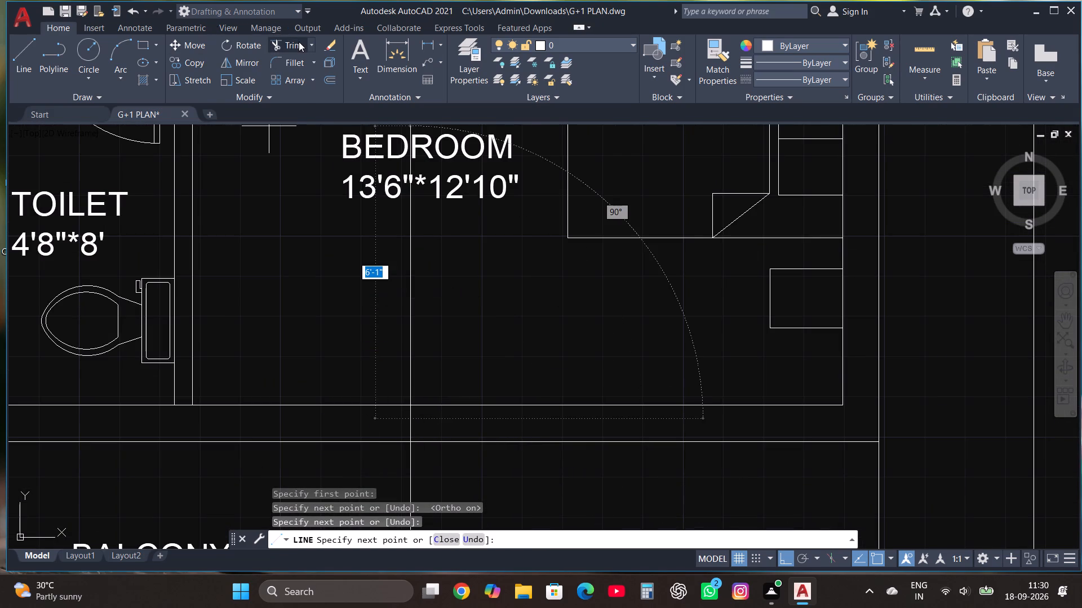
click(299, 42)
click(414, 427)
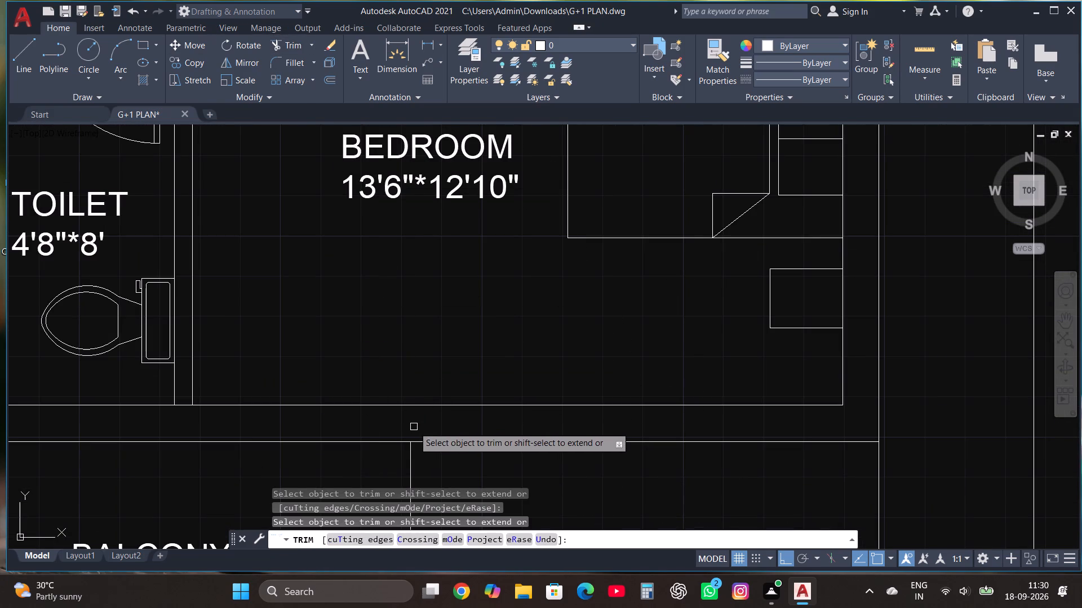
key(Escape)
Copy the upper bedroom's door straight down to the empty area below the copied plan's title.
scroll(410, 450, down, 1)
scroll(542, 366, down, 2)
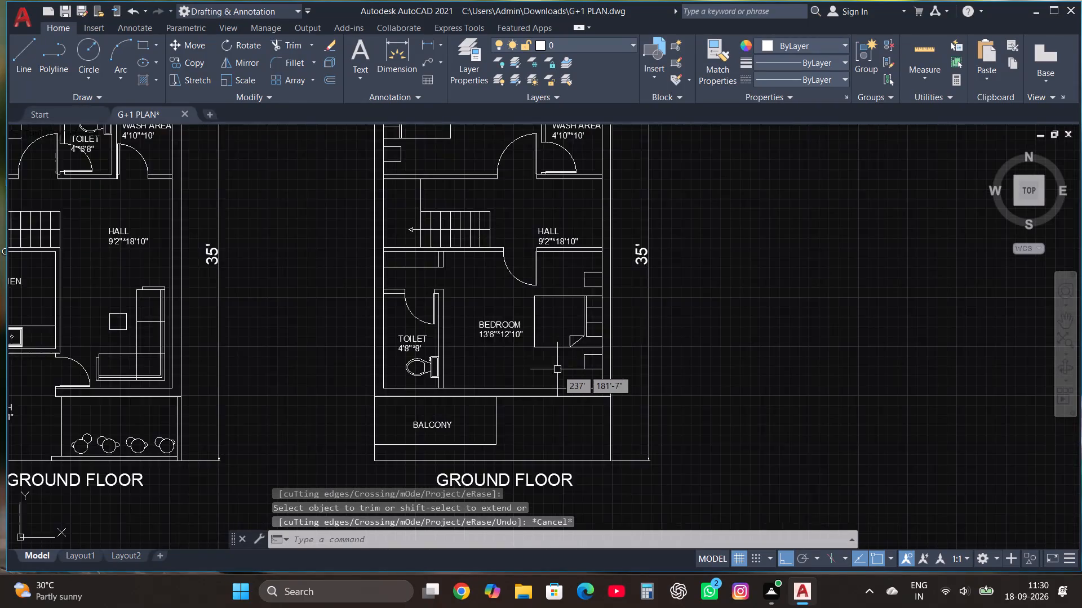
scroll(557, 370, down, 1)
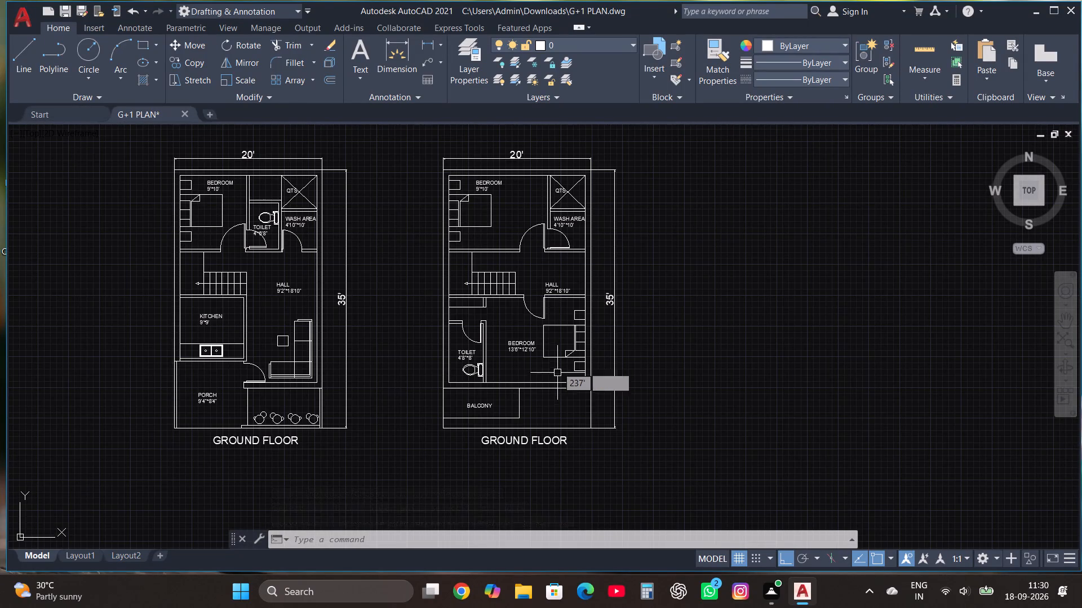
click(525, 231)
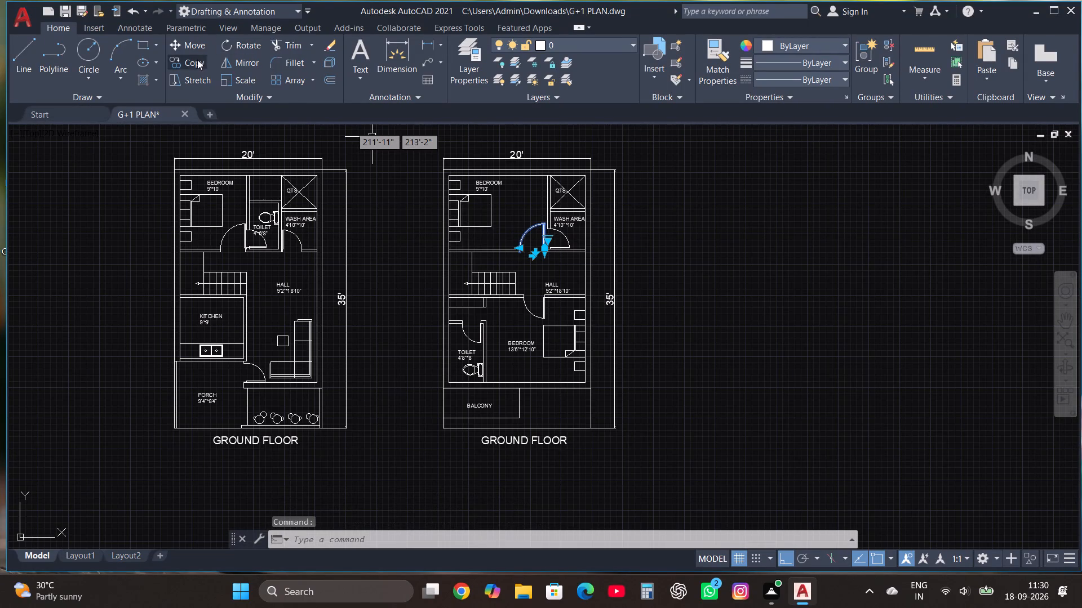
click(196, 60)
click(513, 227)
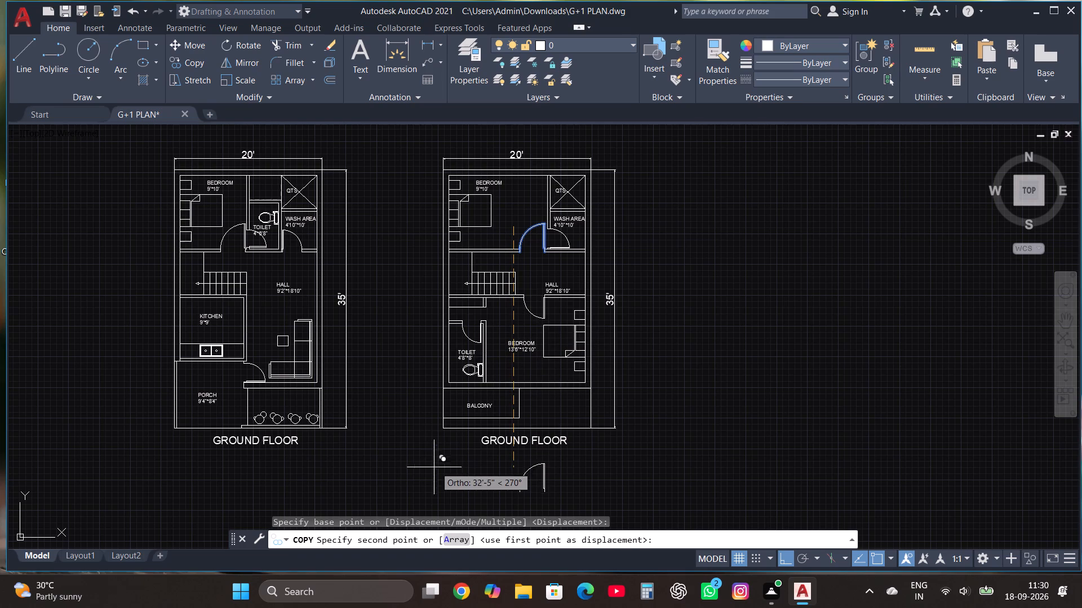
click(427, 472)
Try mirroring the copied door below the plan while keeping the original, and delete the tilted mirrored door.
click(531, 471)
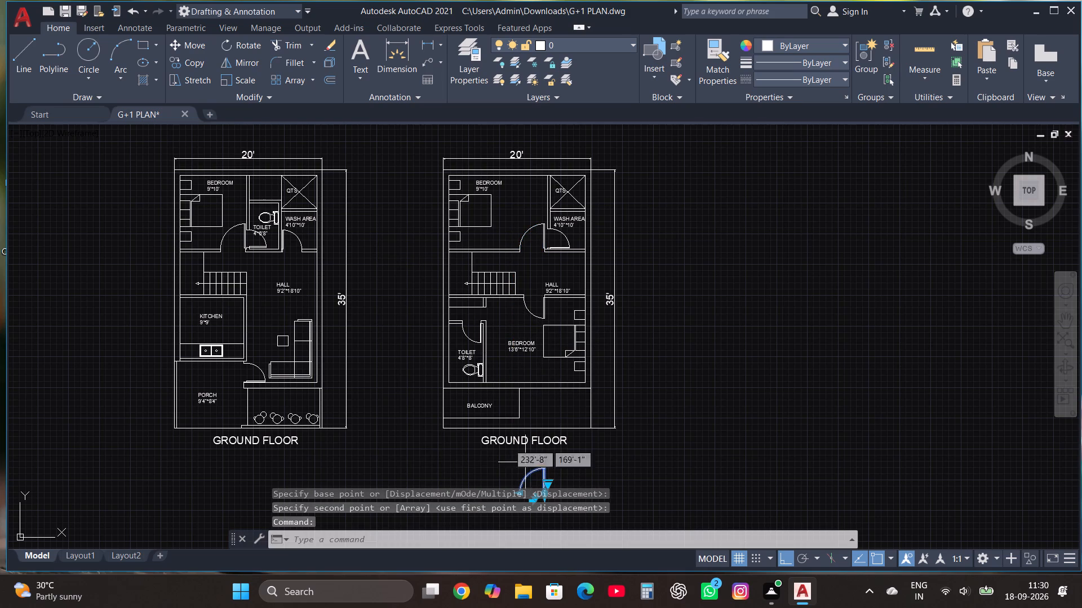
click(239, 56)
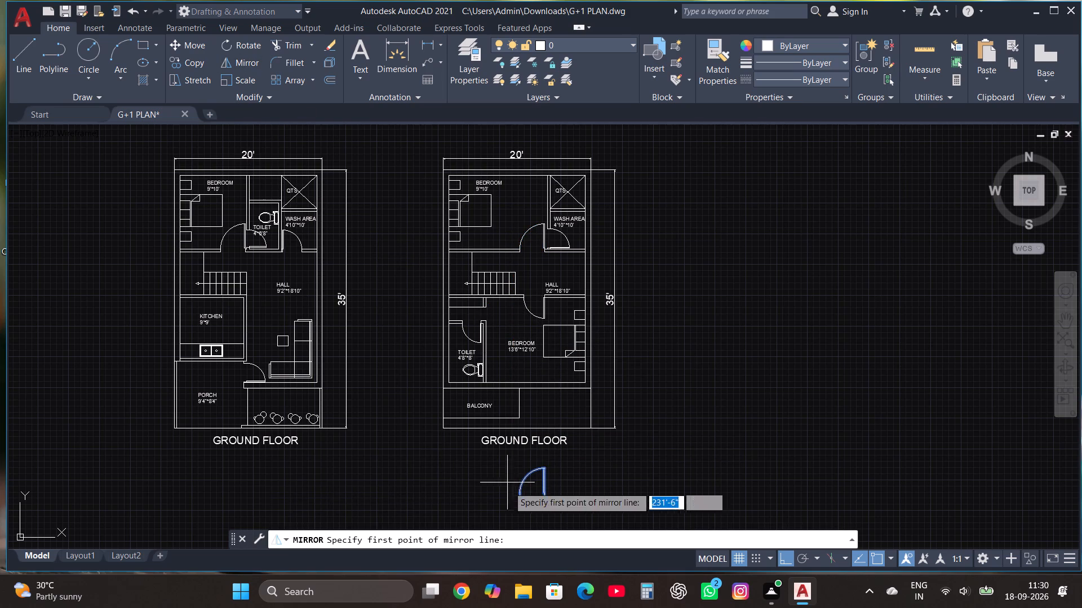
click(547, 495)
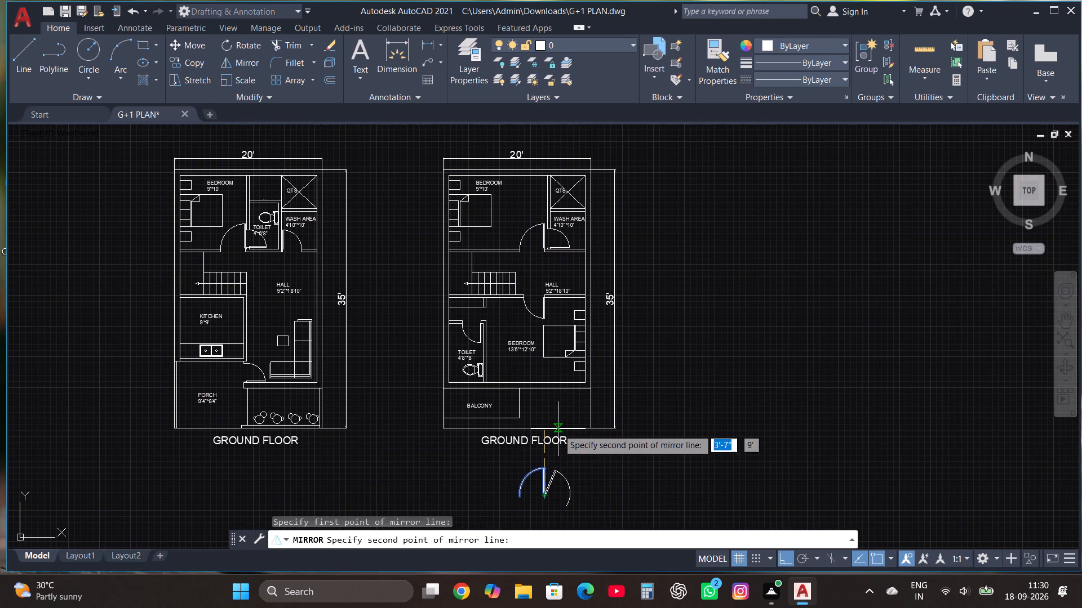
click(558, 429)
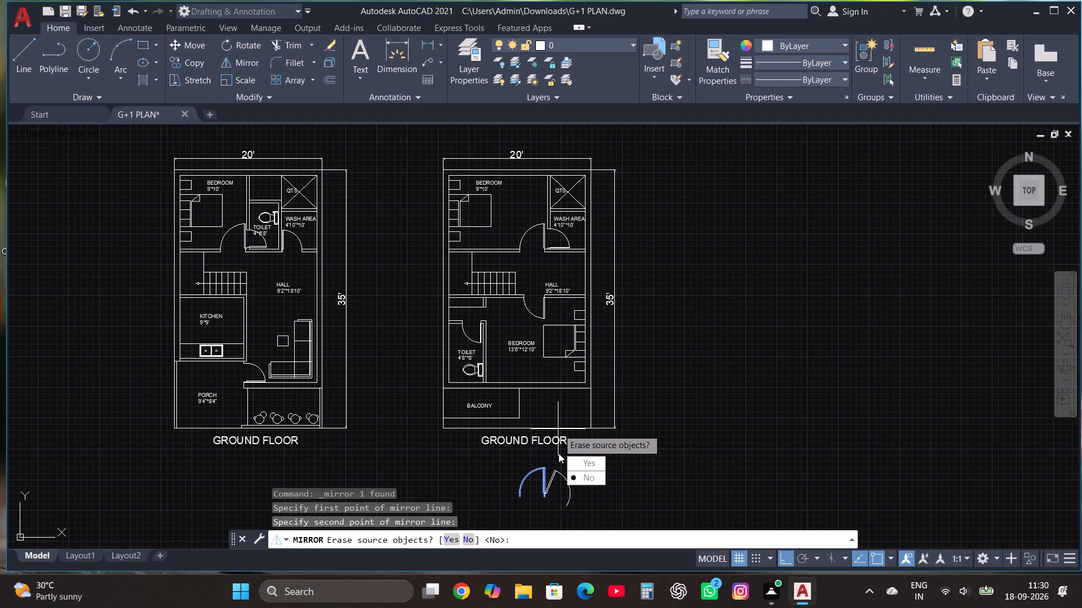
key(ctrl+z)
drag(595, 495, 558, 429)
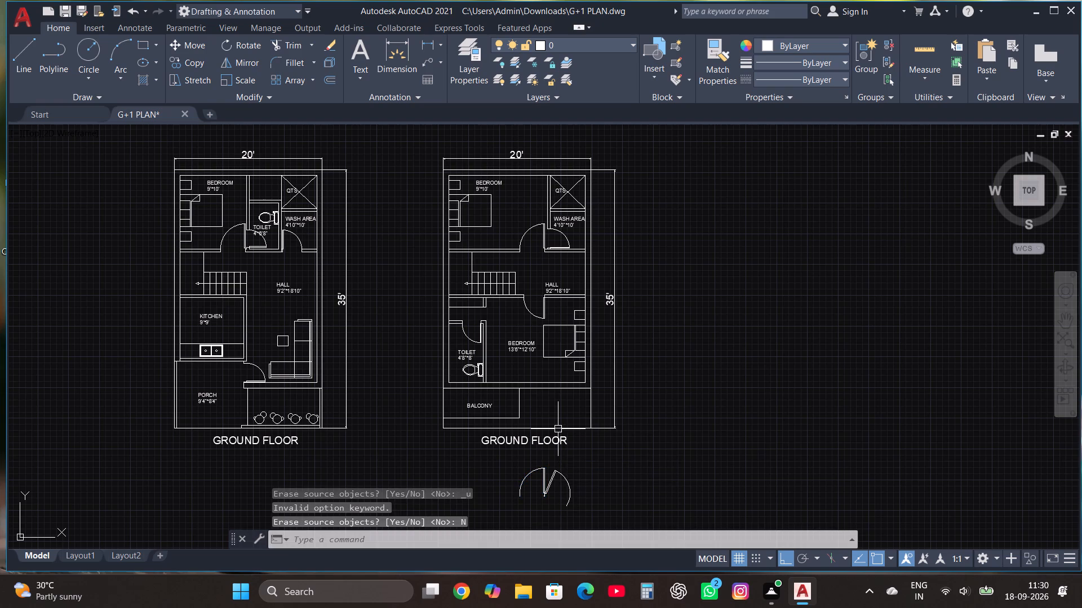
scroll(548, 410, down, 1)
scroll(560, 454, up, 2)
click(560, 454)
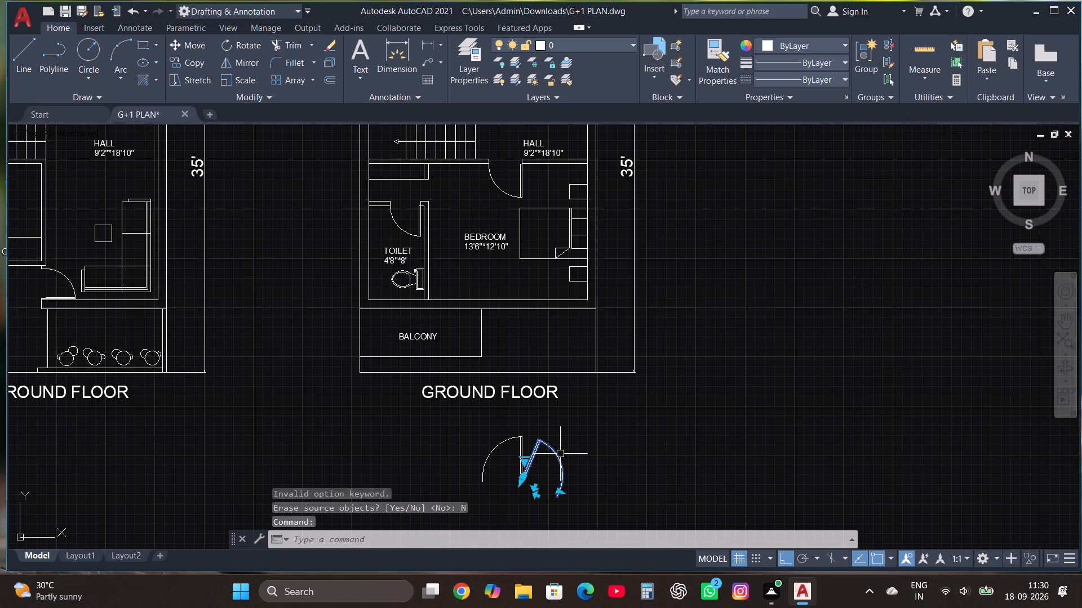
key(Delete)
Mirror the door below the plan about a vertical line beside its leaf, erasing the source door.
click(493, 464)
click(466, 451)
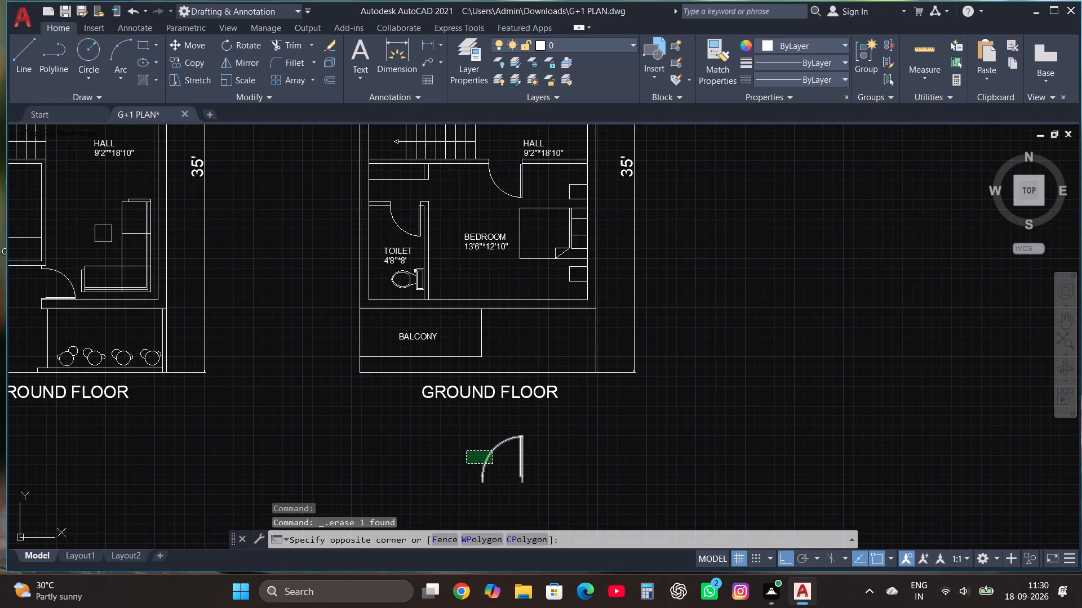
click(242, 63)
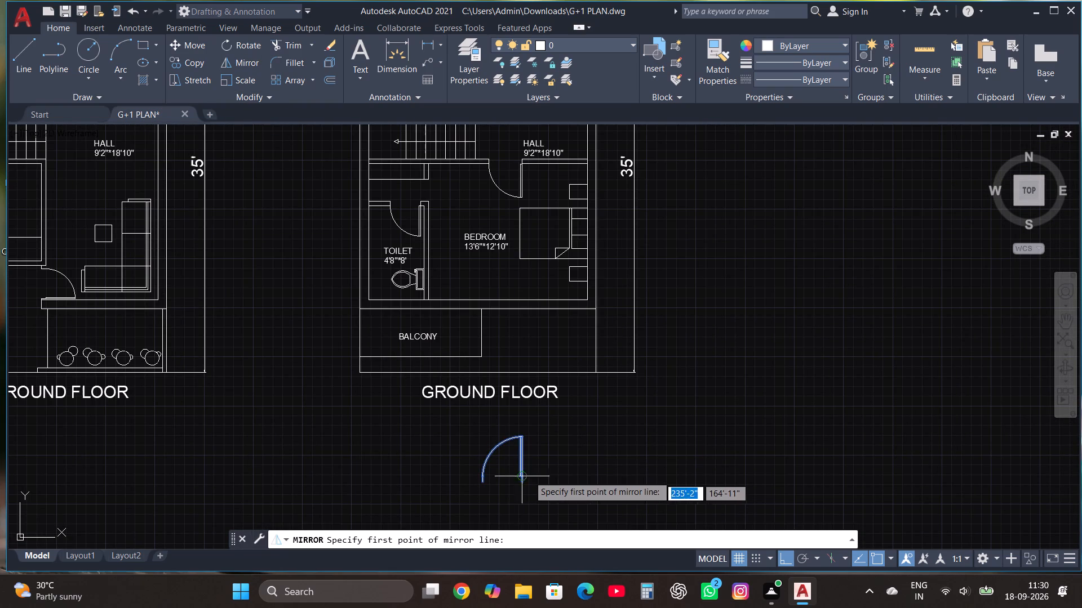
click(524, 486)
click(530, 440)
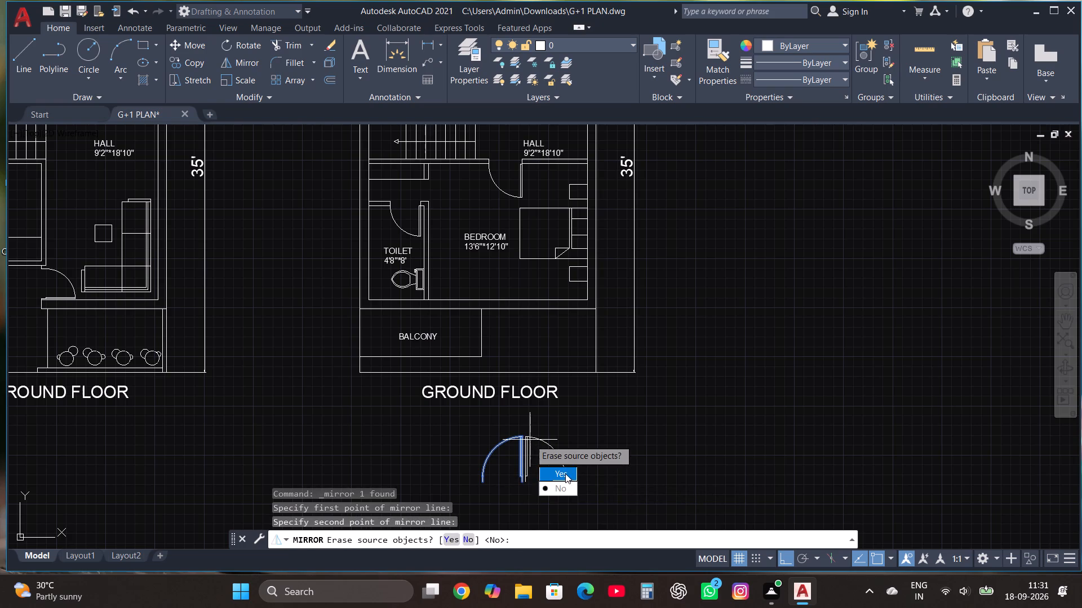
drag(566, 474, 530, 440)
Move the mirrored door by its hinge corner onto the outer line of the wall between bedroom and balcony, beside the toilet wall.
click(520, 447)
click(538, 468)
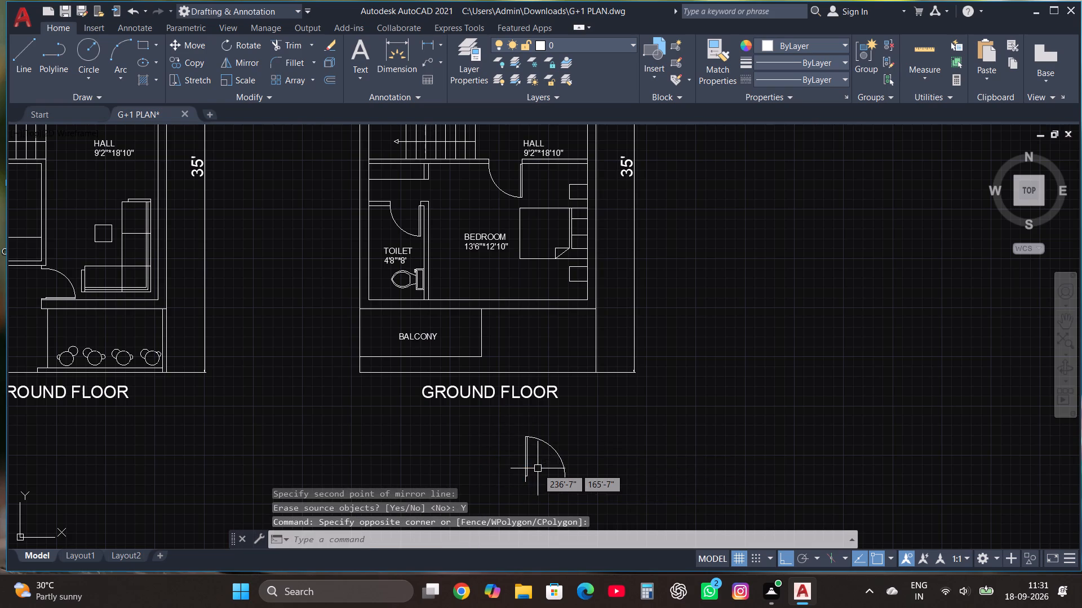
drag(544, 475, 535, 461)
click(516, 435)
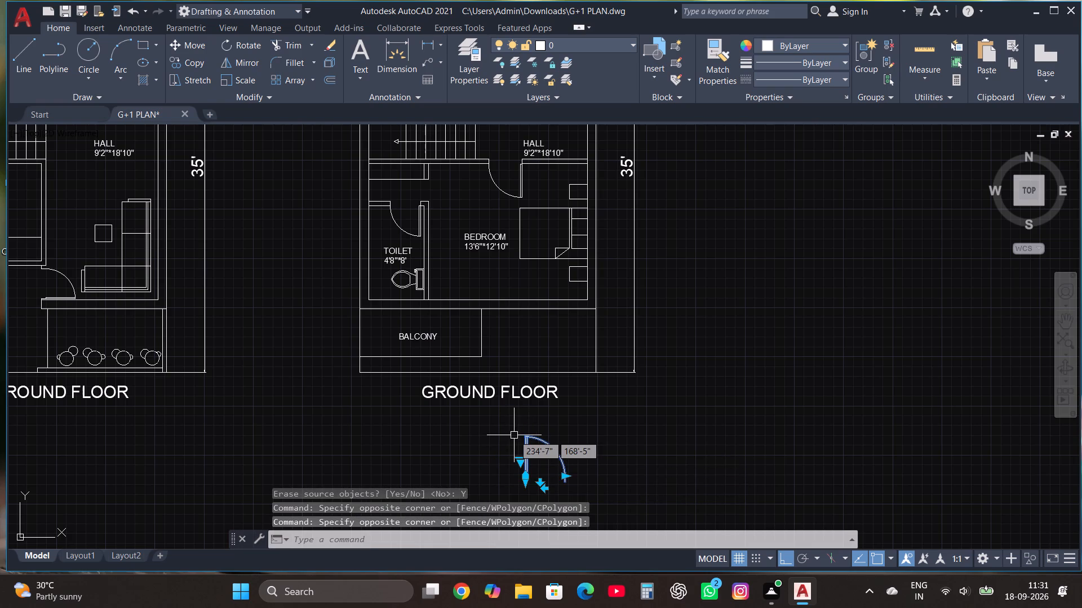
click(178, 46)
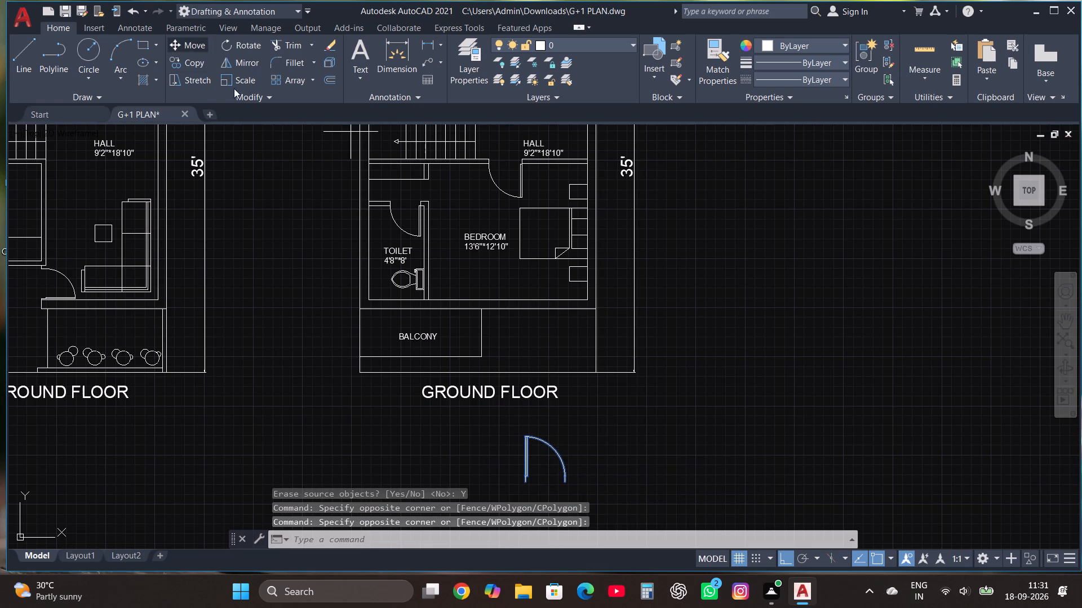
scroll(529, 492, up, 2)
click(518, 468)
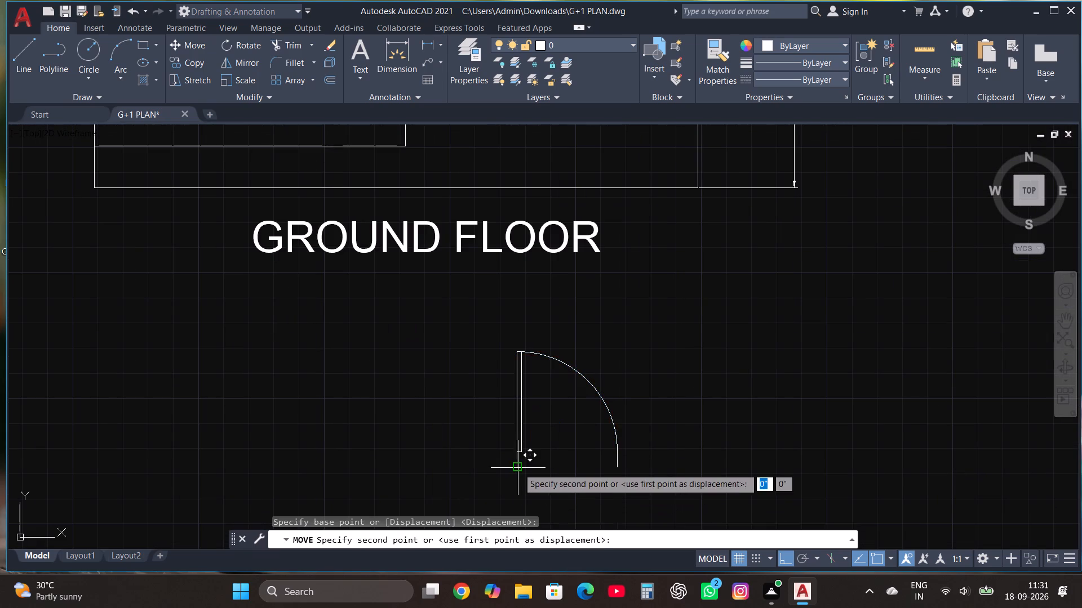
scroll(527, 472, down, 2)
key(F8)
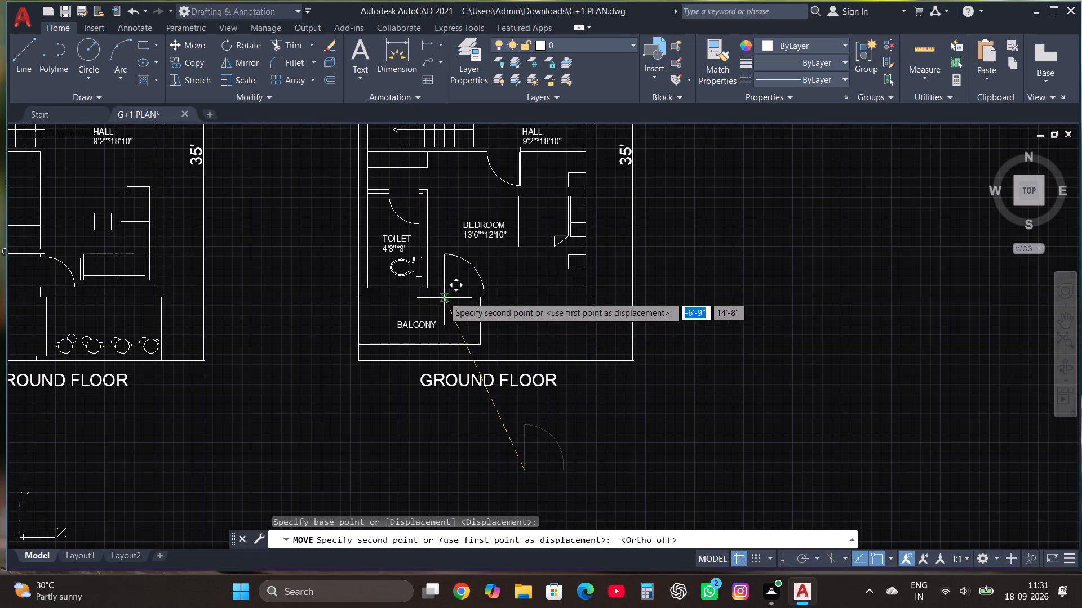
scroll(437, 292, up, 3)
click(411, 314)
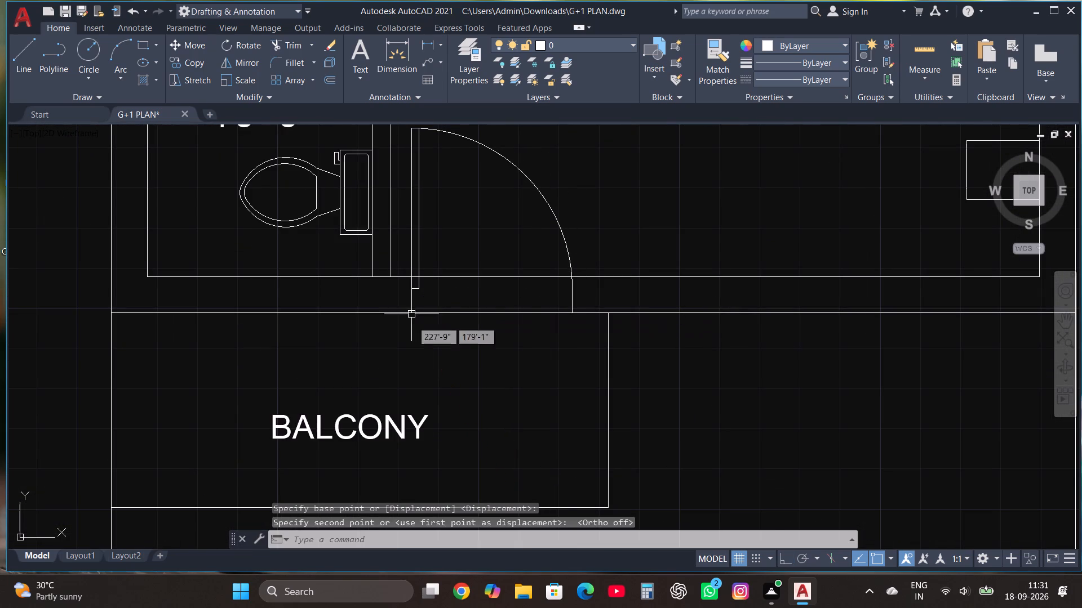
Trim both wall lines across the new balcony door opening, including the short leftovers beside the door arc's end.
scroll(434, 380, down, 2)
click(299, 49)
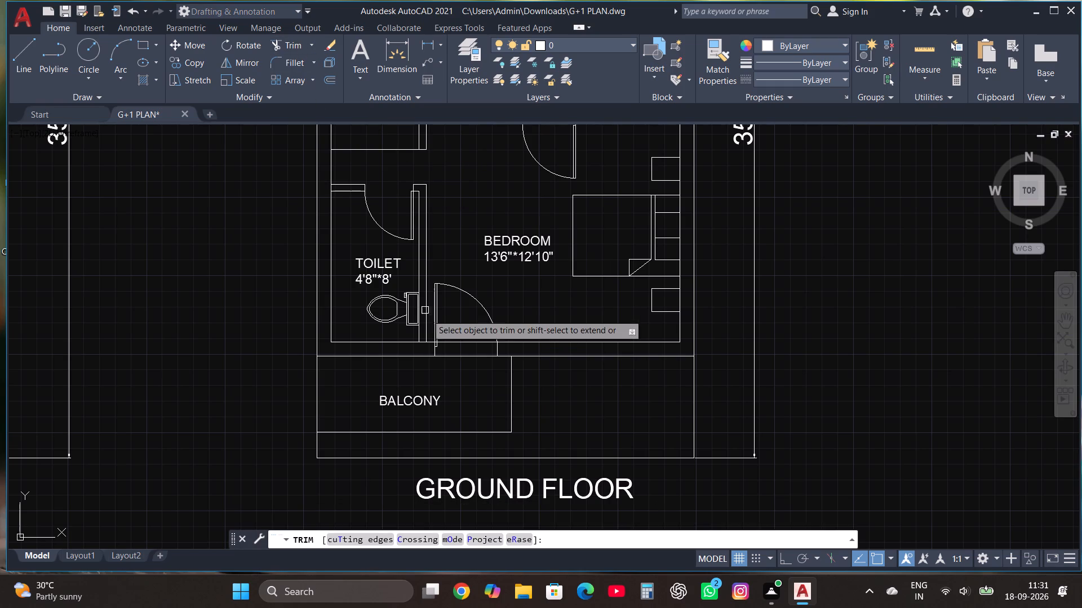
drag(465, 334, 465, 385)
scroll(465, 385, down, 3)
scroll(465, 385, up, 3)
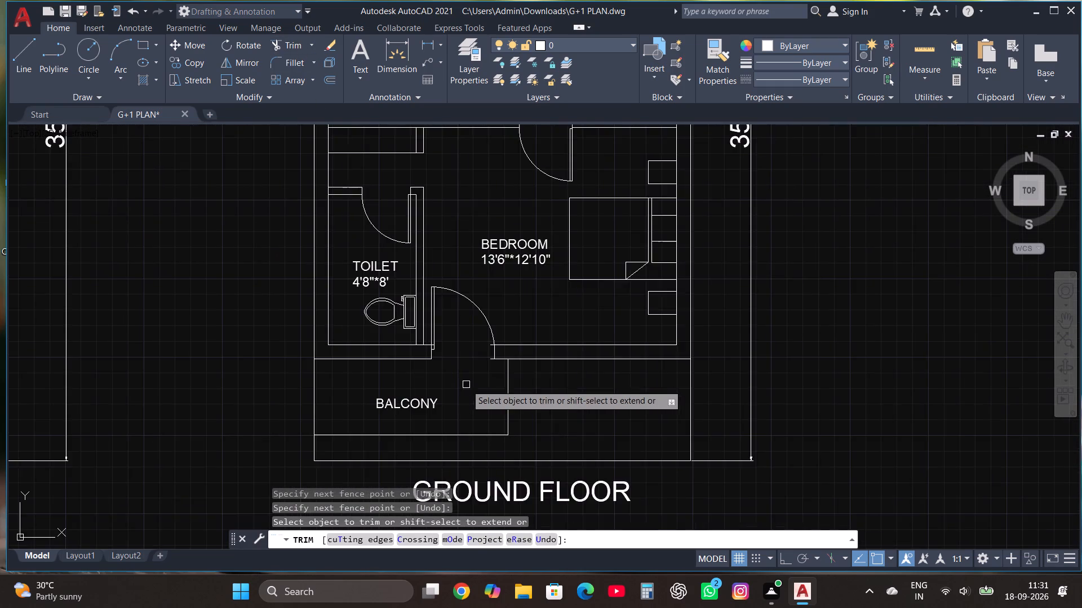
scroll(490, 359, up, 4)
click(490, 304)
click(486, 364)
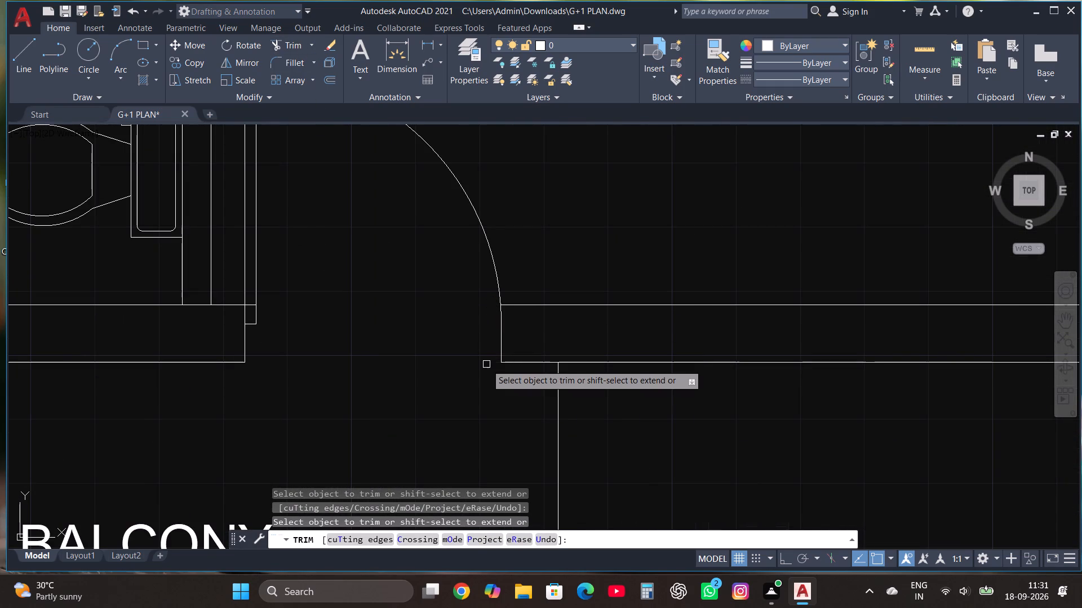
Replace the name HALL with LOBBY in the room label beside the stairs of the reworked upper-floor plan.
scroll(386, 395, down, 4)
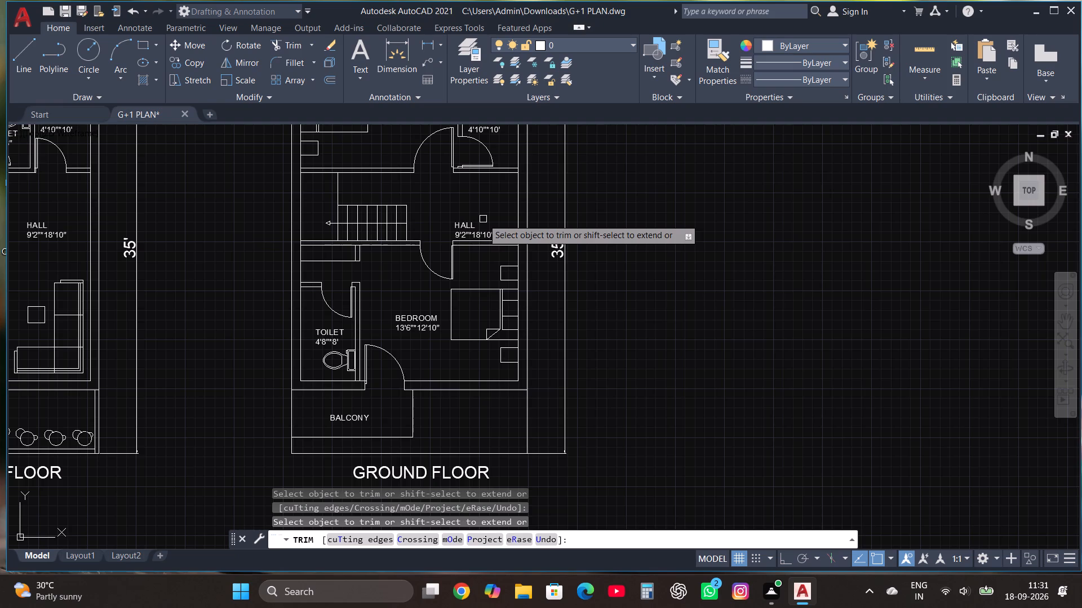
scroll(483, 219, up, 3)
click(425, 245)
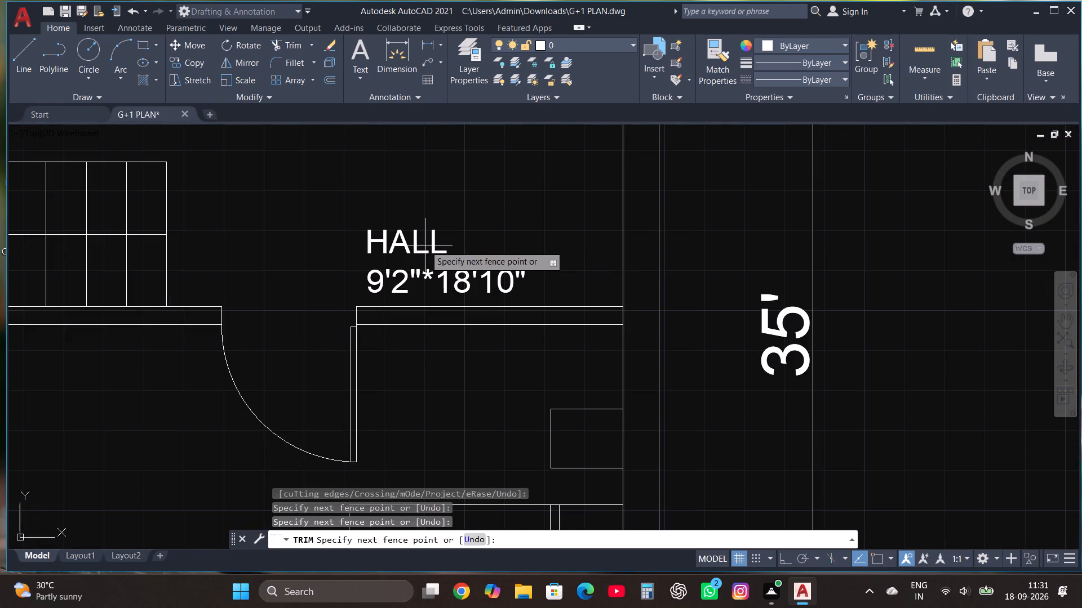
key(Escape)
key(grave)
click(425, 245)
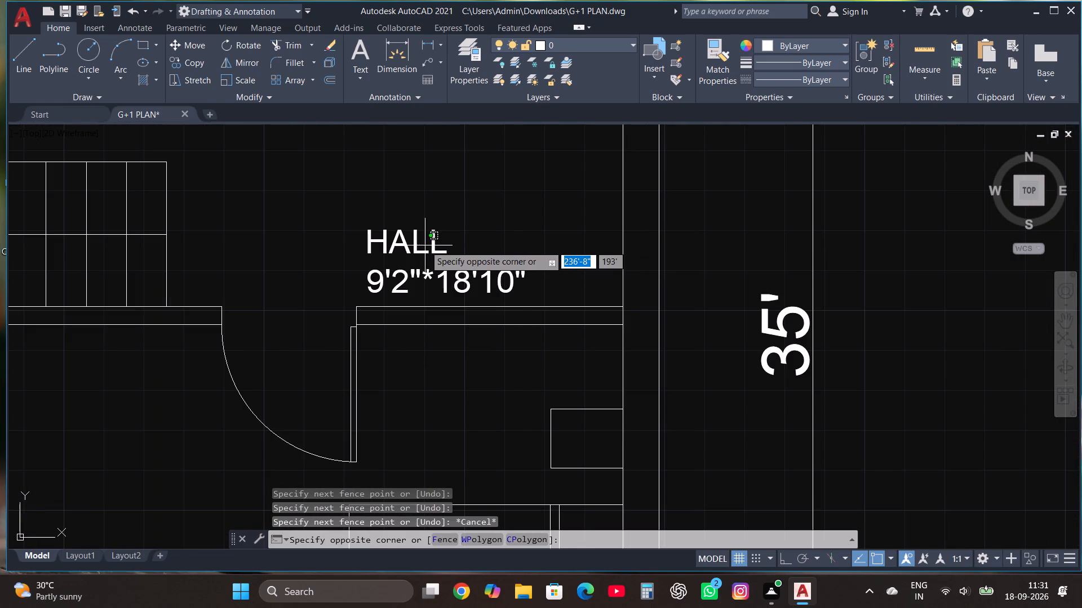
click(415, 245)
right_click(413, 245)
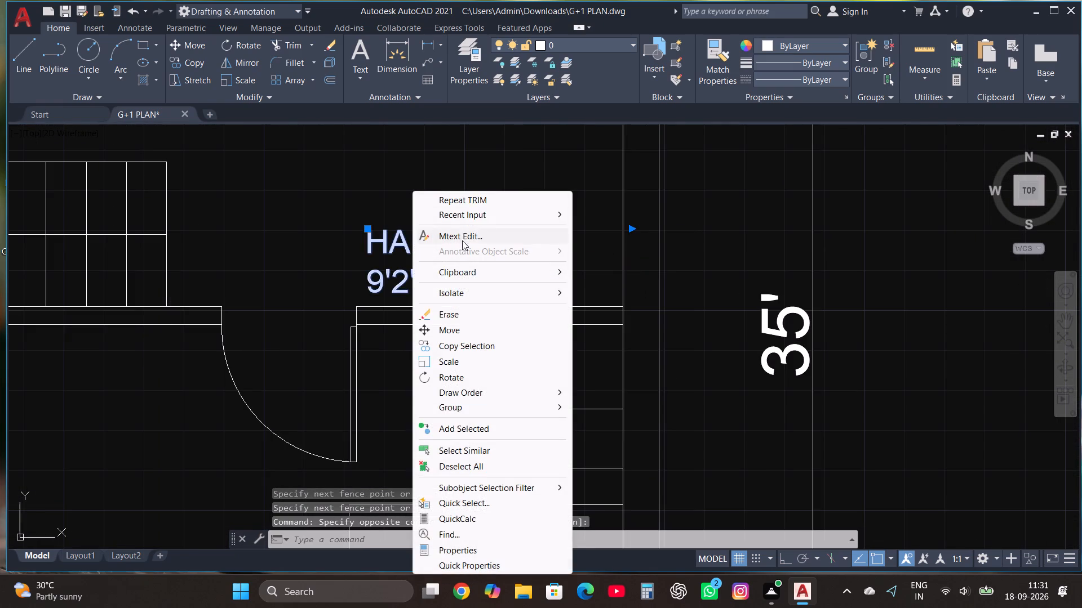
click(462, 240)
click(434, 247)
click(467, 243)
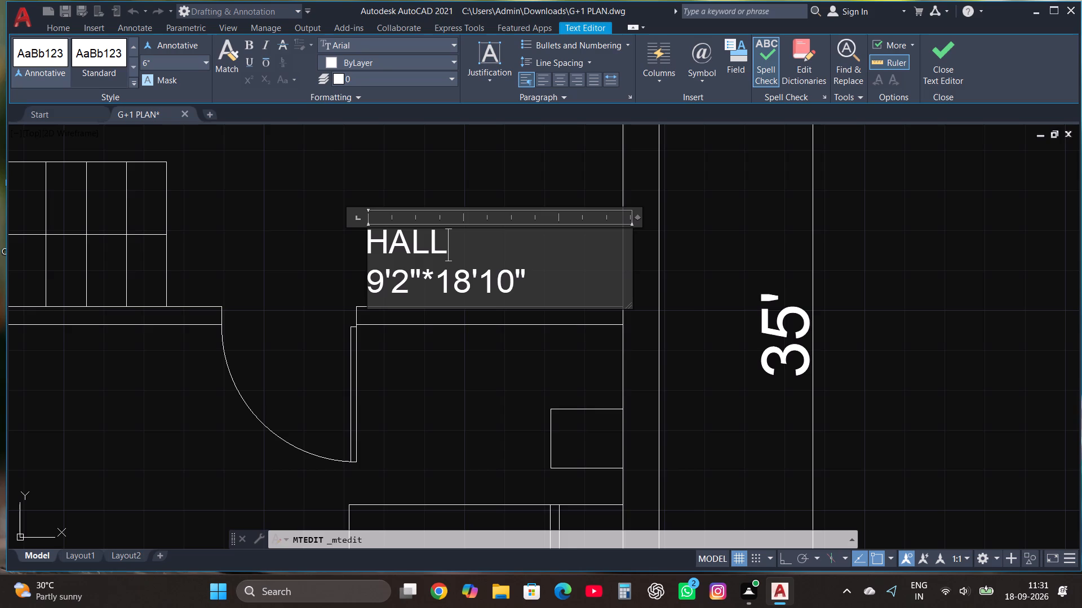
key(BackSpace)
key(BackSpace)
key(BackSpace)
key(BackSpace)
key(BackSpace)
text(LO)
text(BBY)
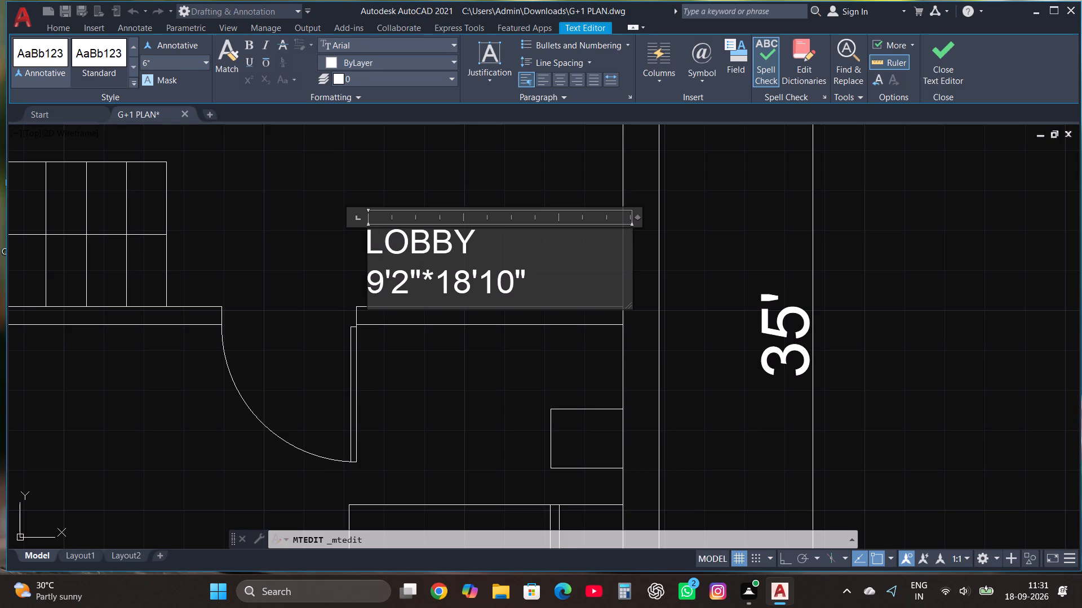
Change the size line of the LOBBY label to 9'8"*6' and finish the text edit.
click(556, 273)
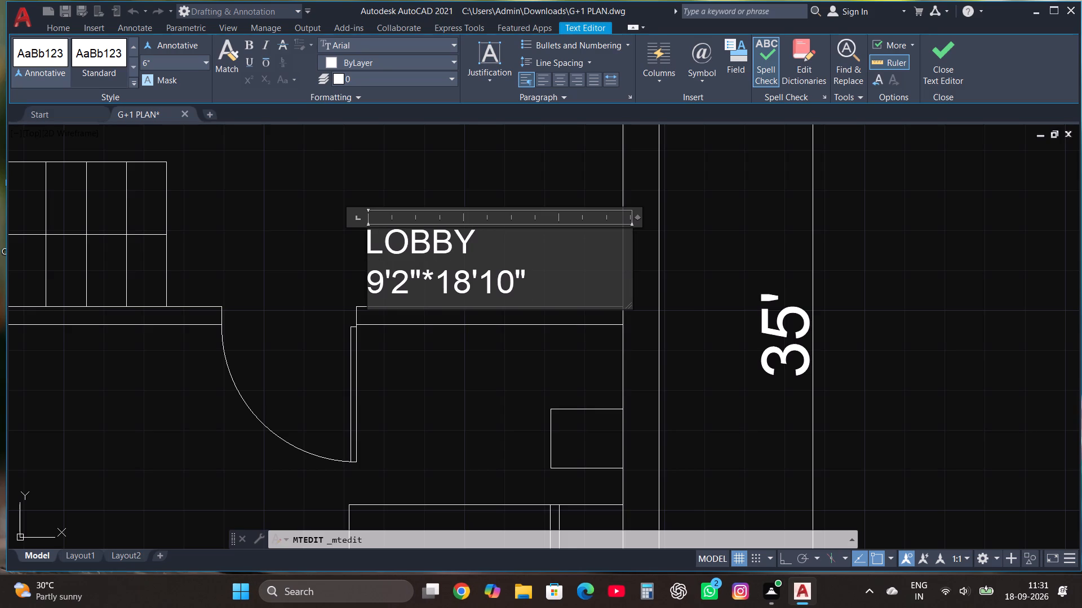
key(BackSpace)
key(BackSpace)
key(BackSpace)
key(BackSpace)
key(BackSpace)
key(BackSpace)
key(BackSpace)
key(BackSpace)
key(BackSpace)
key(BackSpace)
key(BackSpace)
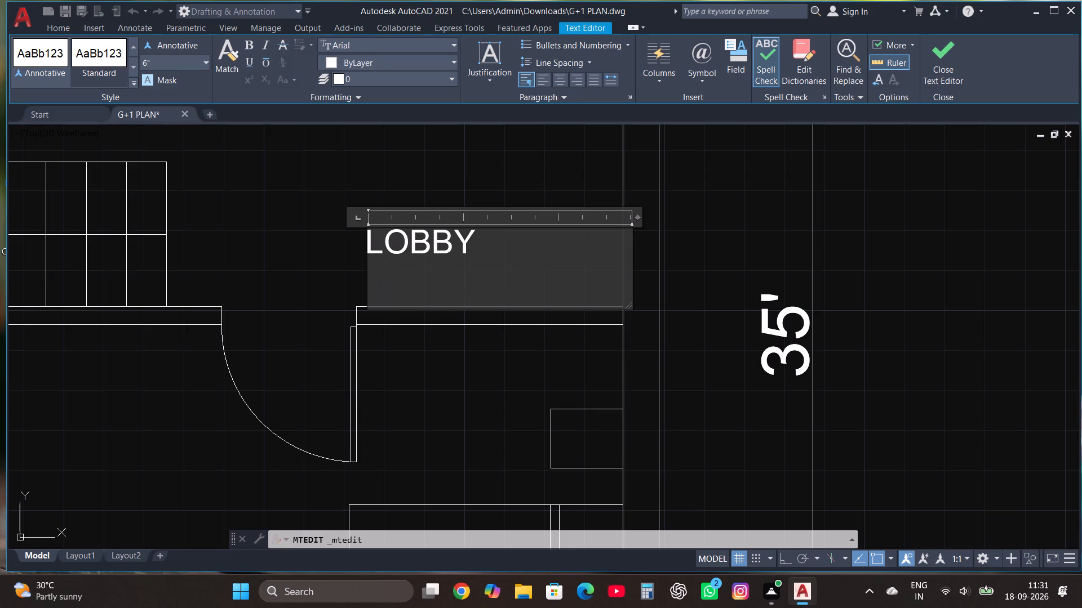
text(9')
key(8)
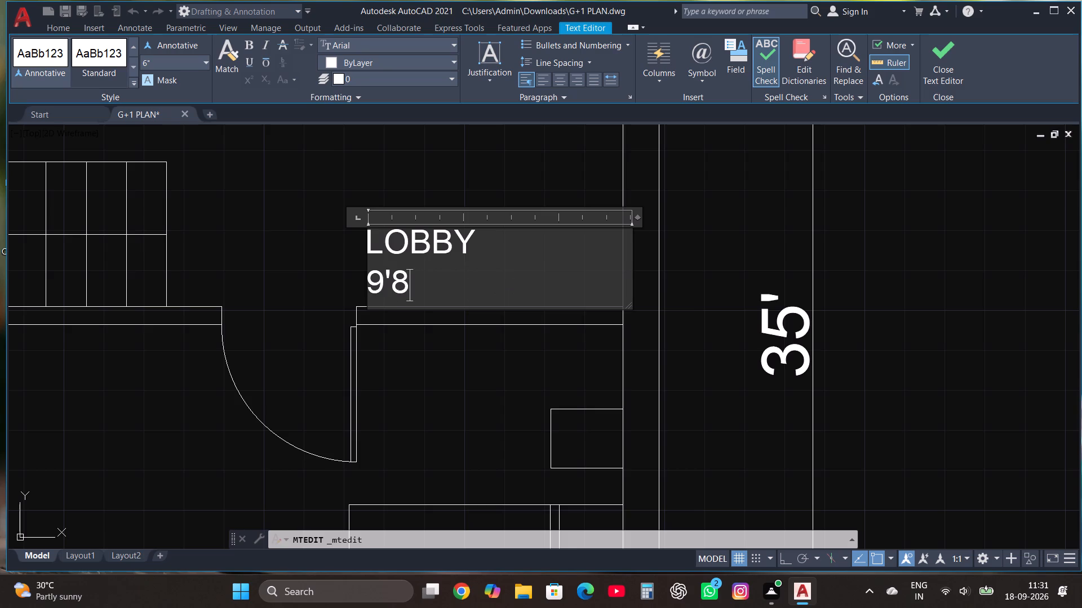
key(shift+quotedbl)
key(asterisk)
text(6')
click(944, 42)
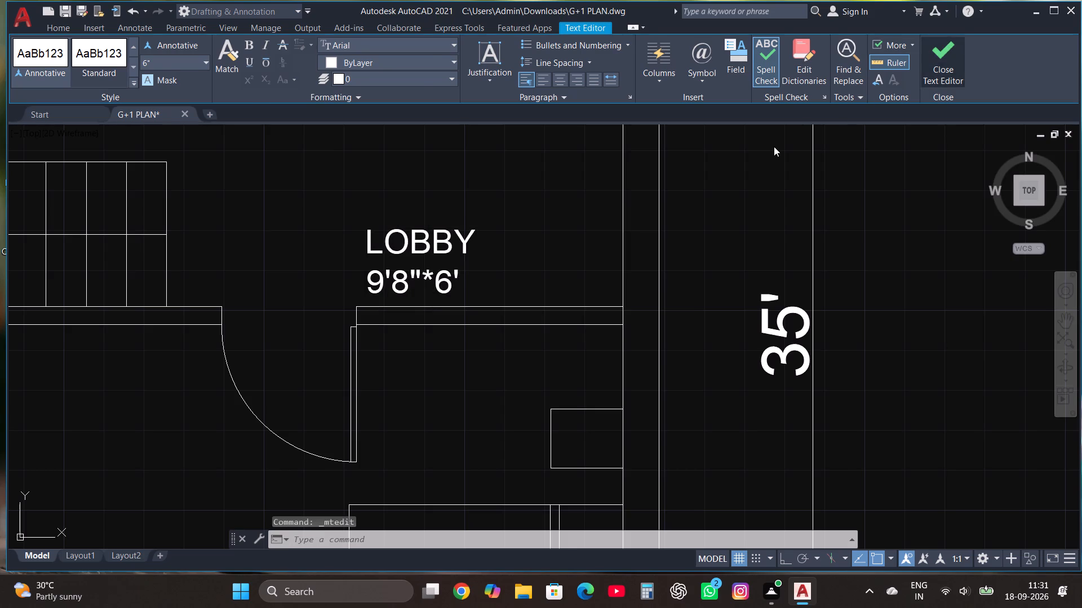
Move the LOBBY label about 2' up and 4" to the left, away from the bedroom wall.
click(387, 248)
click(180, 43)
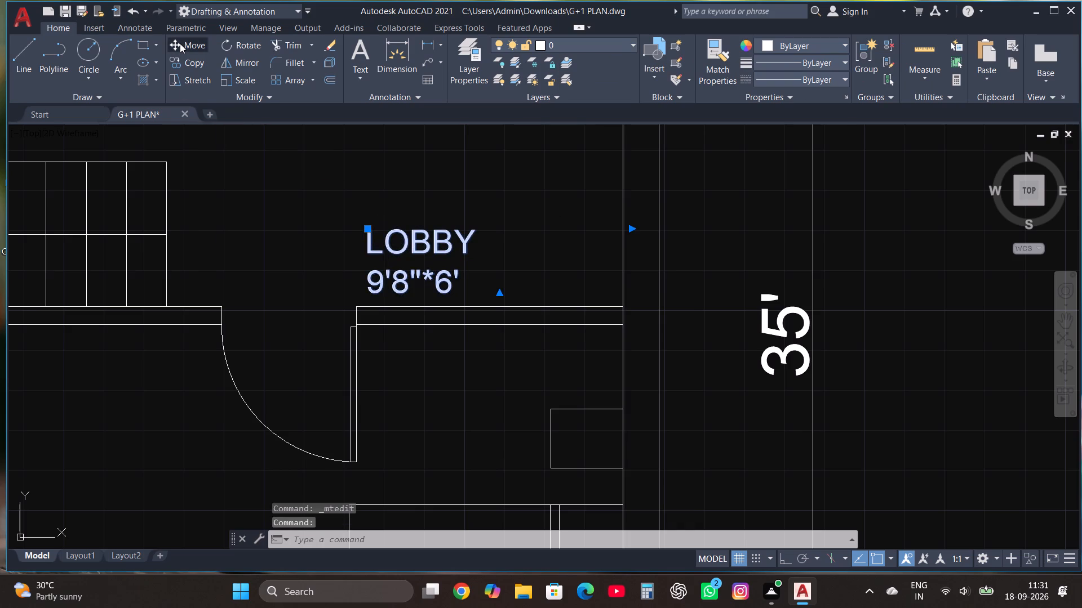
scroll(355, 324, down, 2)
click(389, 287)
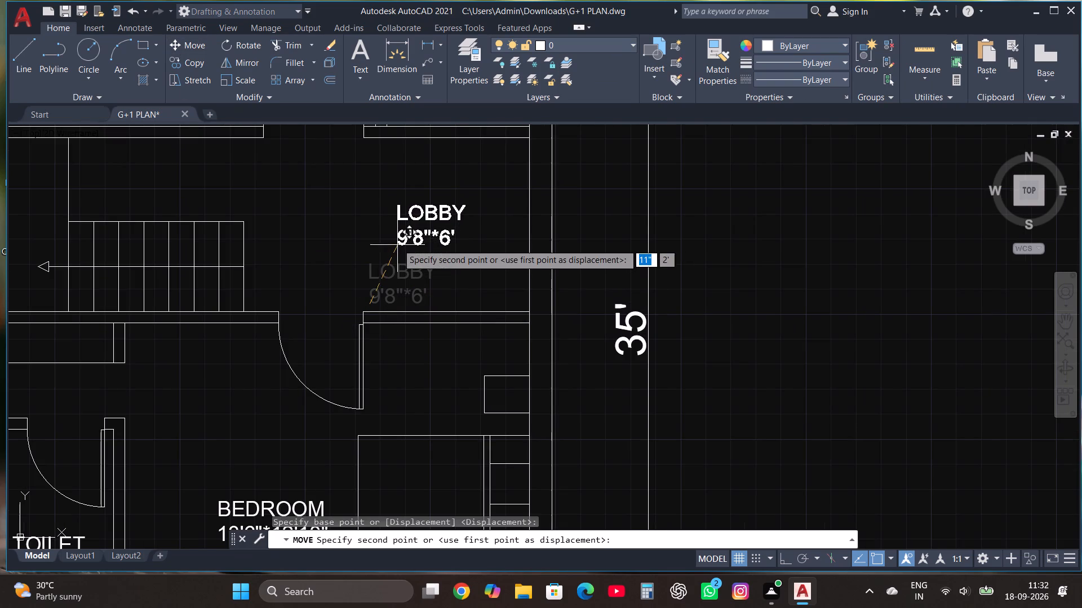
click(361, 244)
Change the size line of the BEDROOM label beside the QTS shaft room to 9'*13'4".
scroll(412, 388, down, 2)
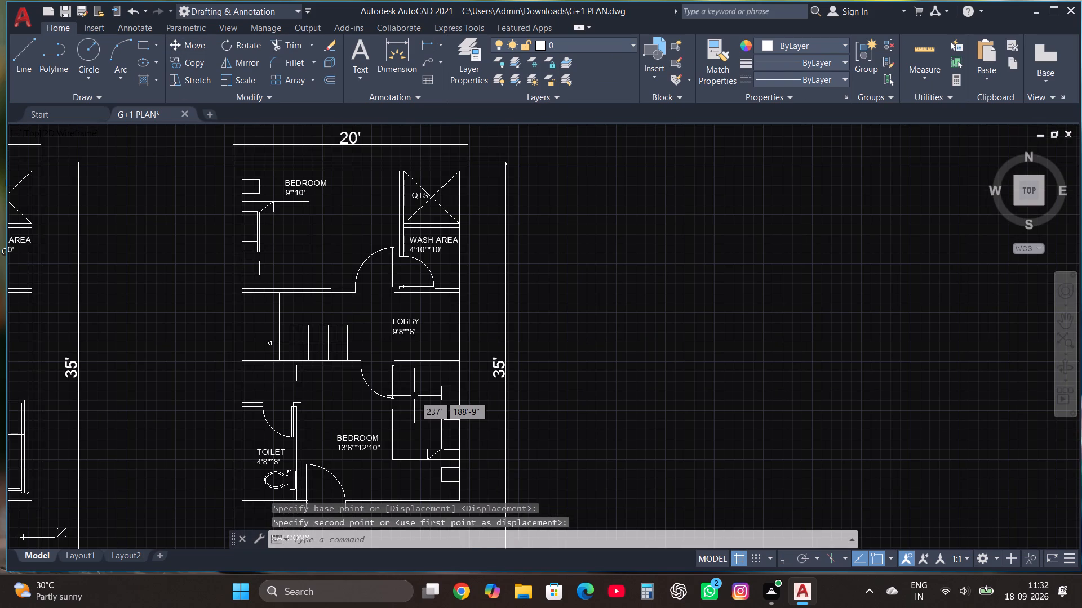
scroll(292, 163, up, 3)
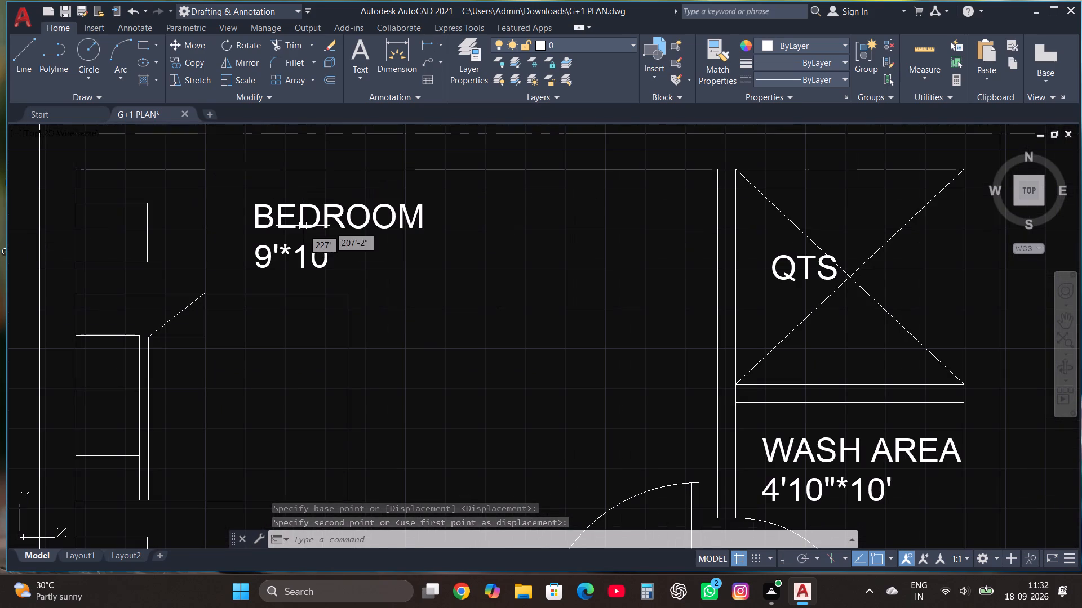
click(303, 235)
click(292, 208)
right_click(292, 208)
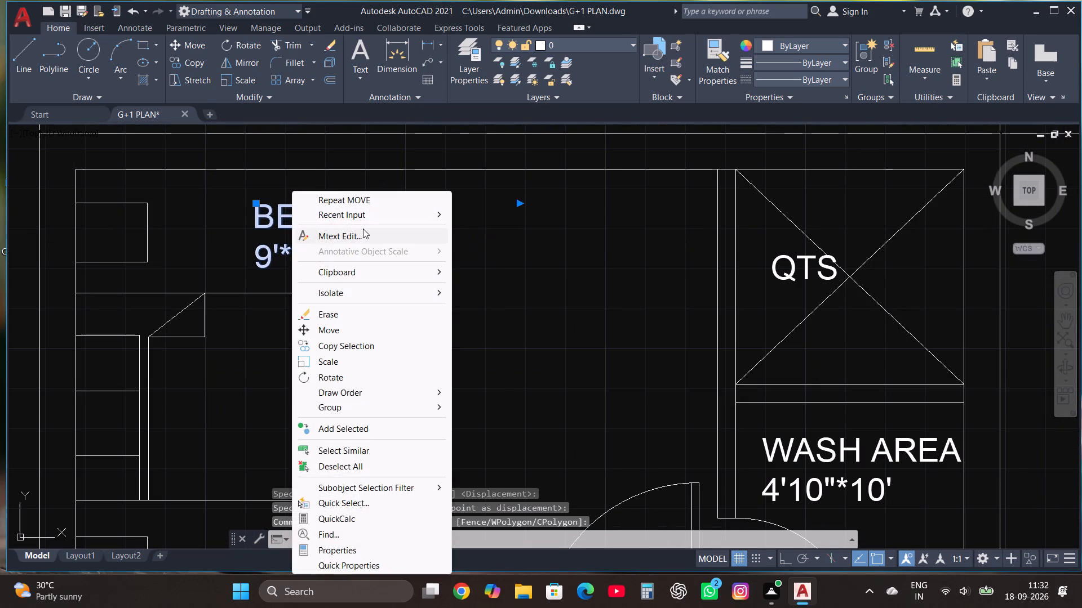
click(364, 229)
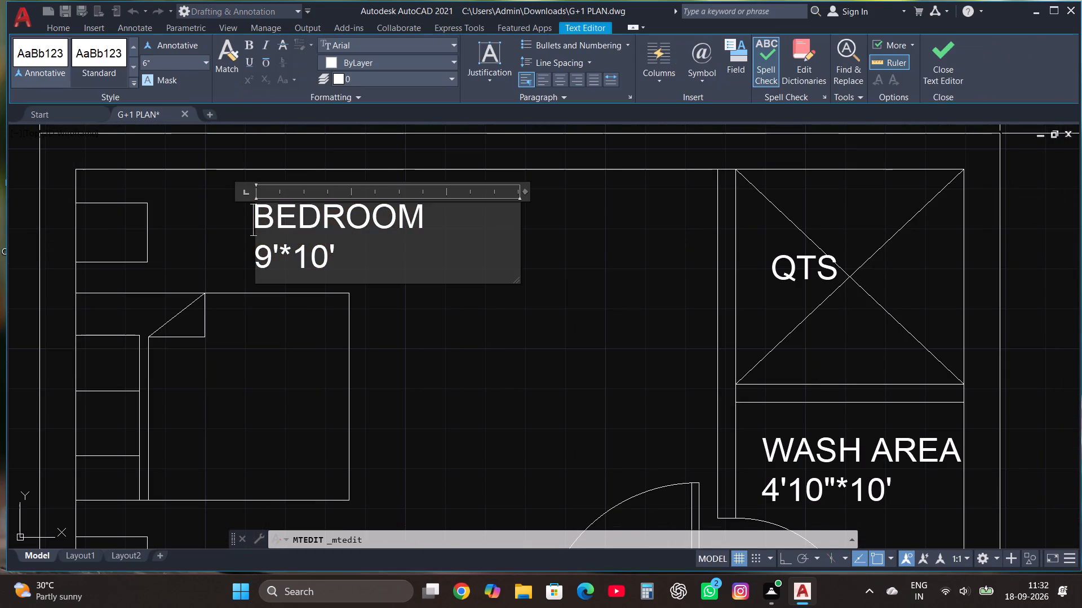
click(343, 251)
key(BackSpace)
key(BackSpace)
key(BackSpace)
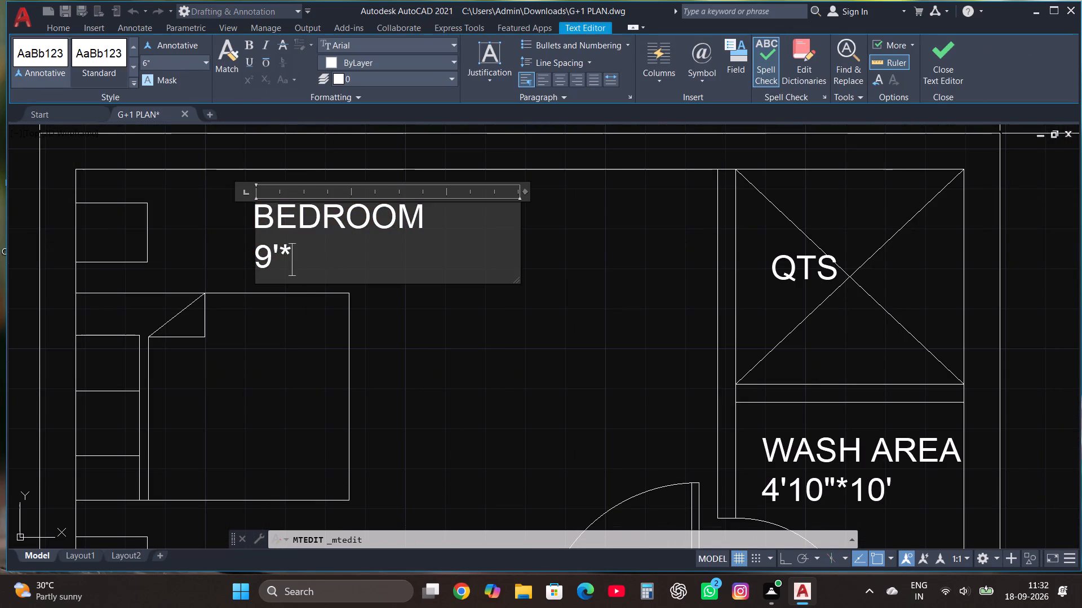
text(13')
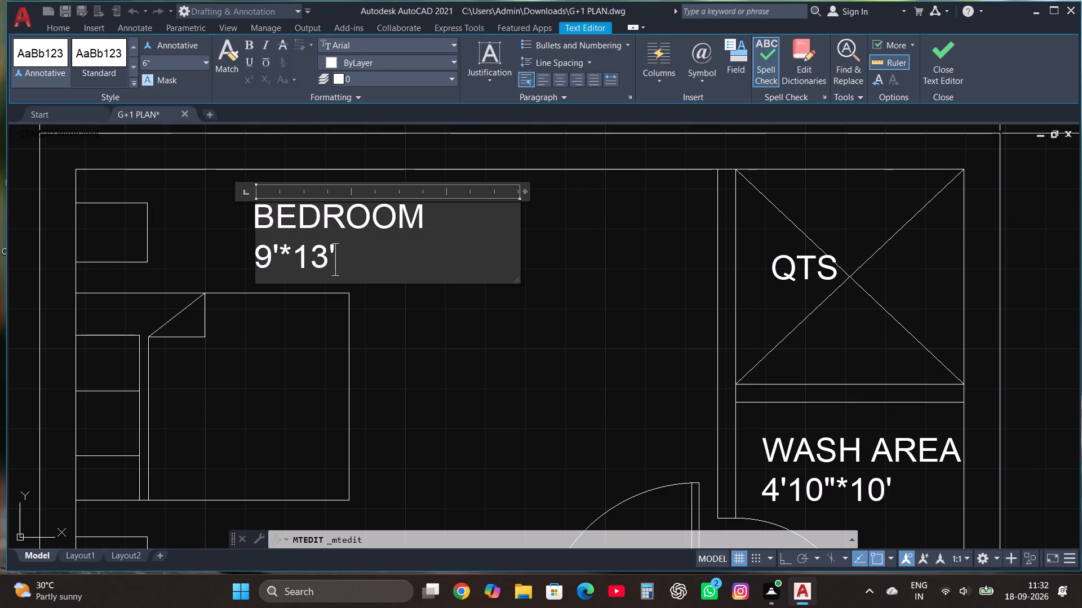
text(4")
click(950, 50)
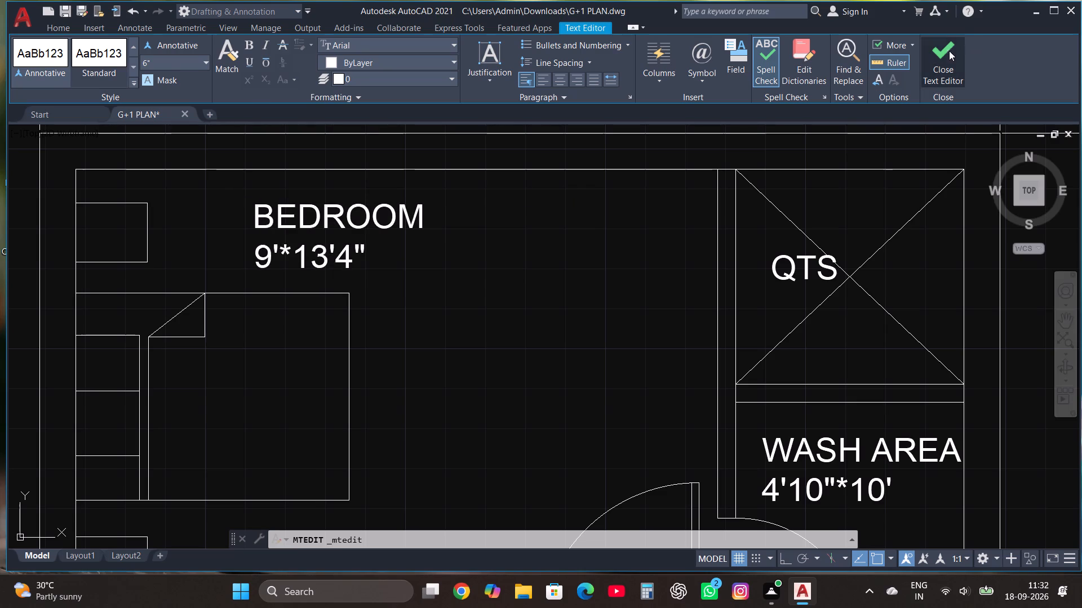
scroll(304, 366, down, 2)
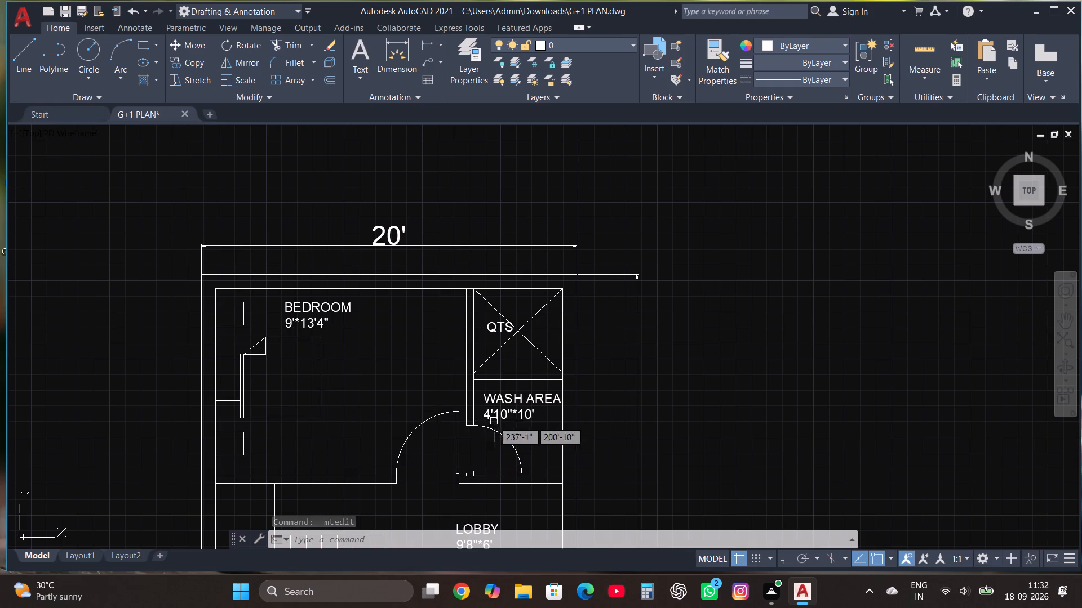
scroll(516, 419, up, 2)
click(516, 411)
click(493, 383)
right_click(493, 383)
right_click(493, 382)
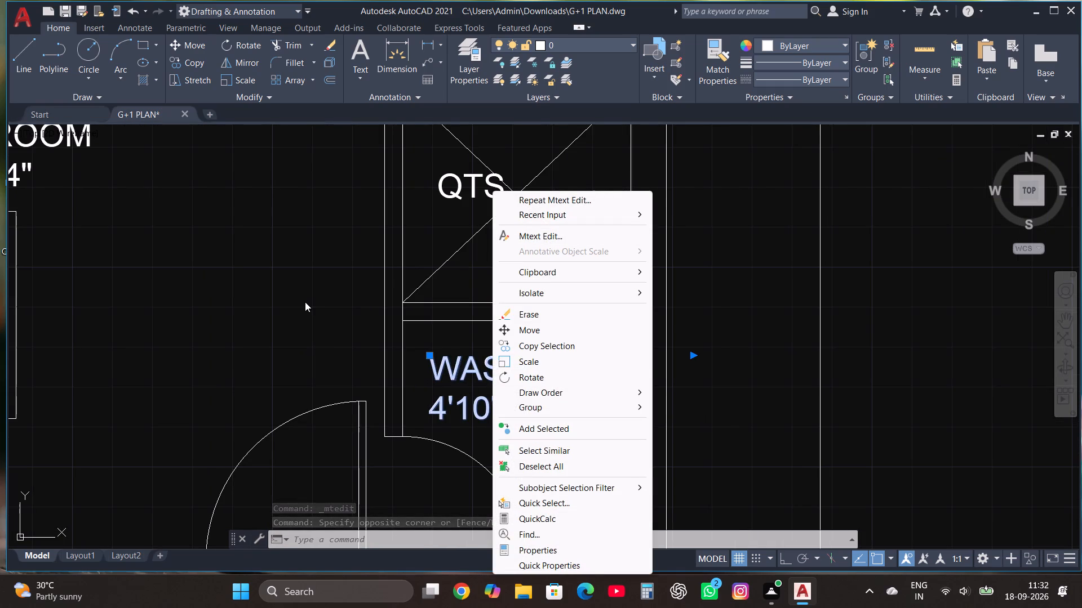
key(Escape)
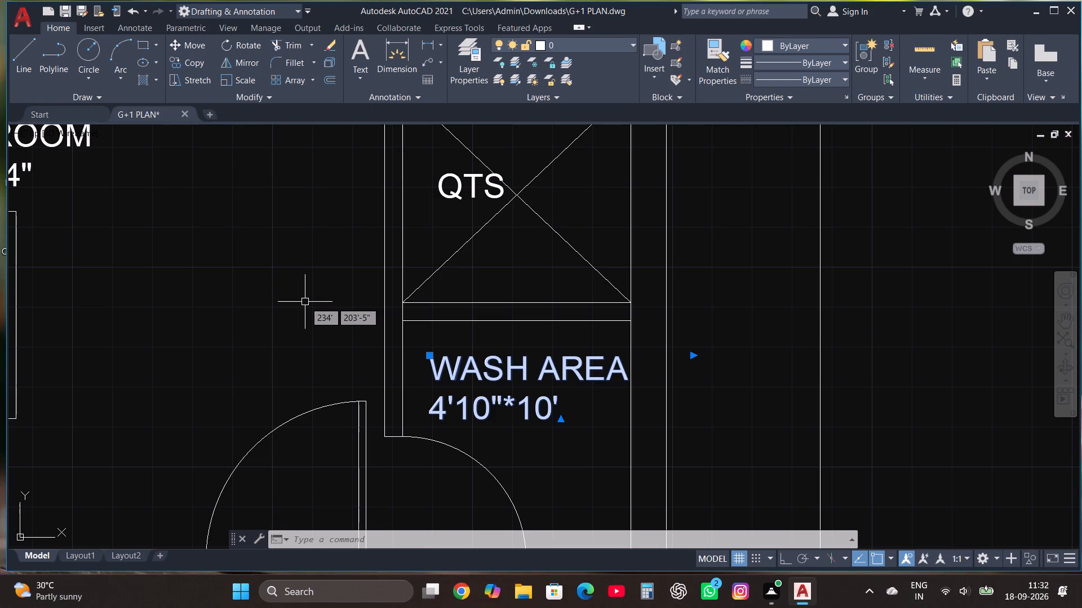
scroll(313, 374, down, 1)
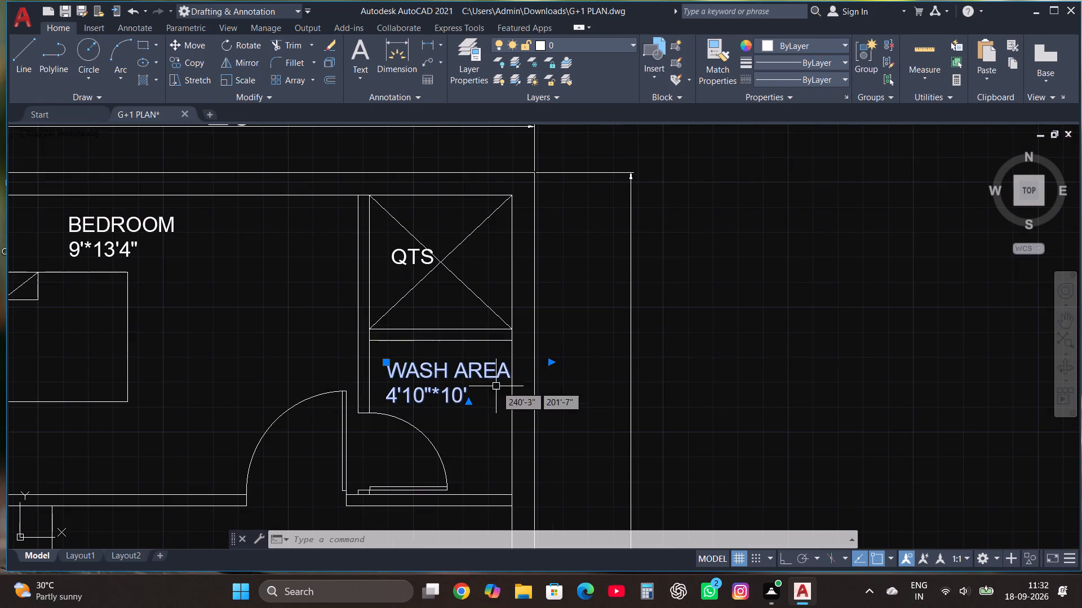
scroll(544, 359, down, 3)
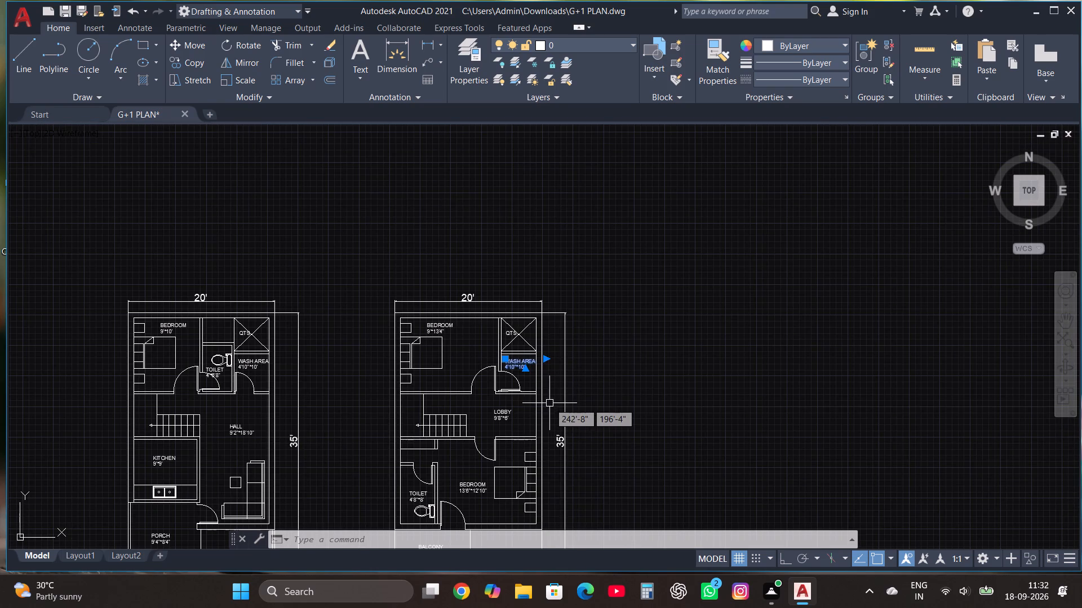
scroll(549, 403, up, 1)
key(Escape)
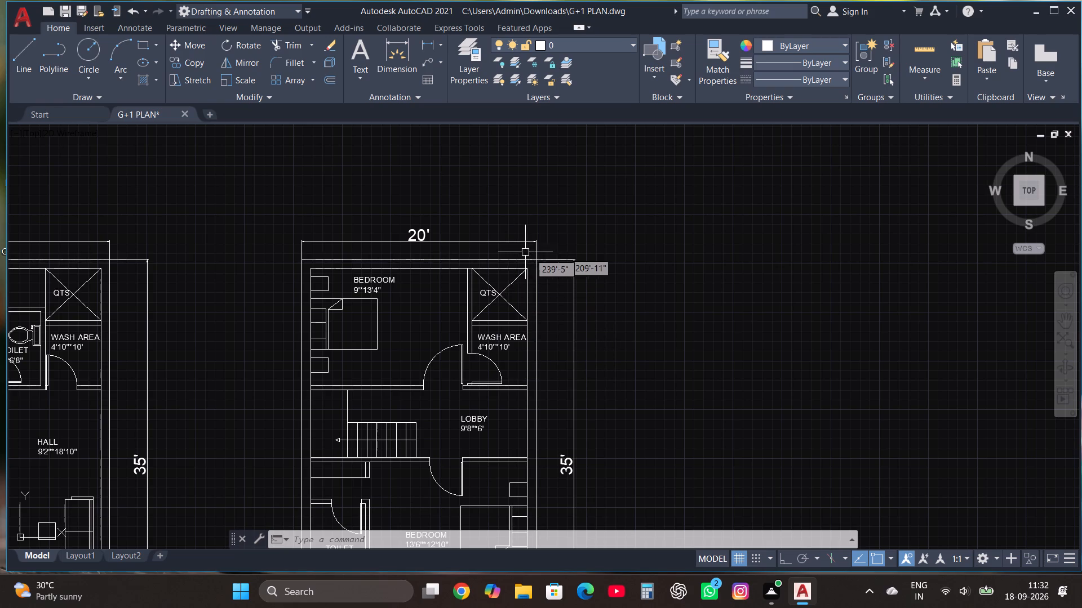
Replace the name WASH AREA with TOILET in the label below the QTS shaft of the upper-floor plan.
scroll(515, 345, up, 3)
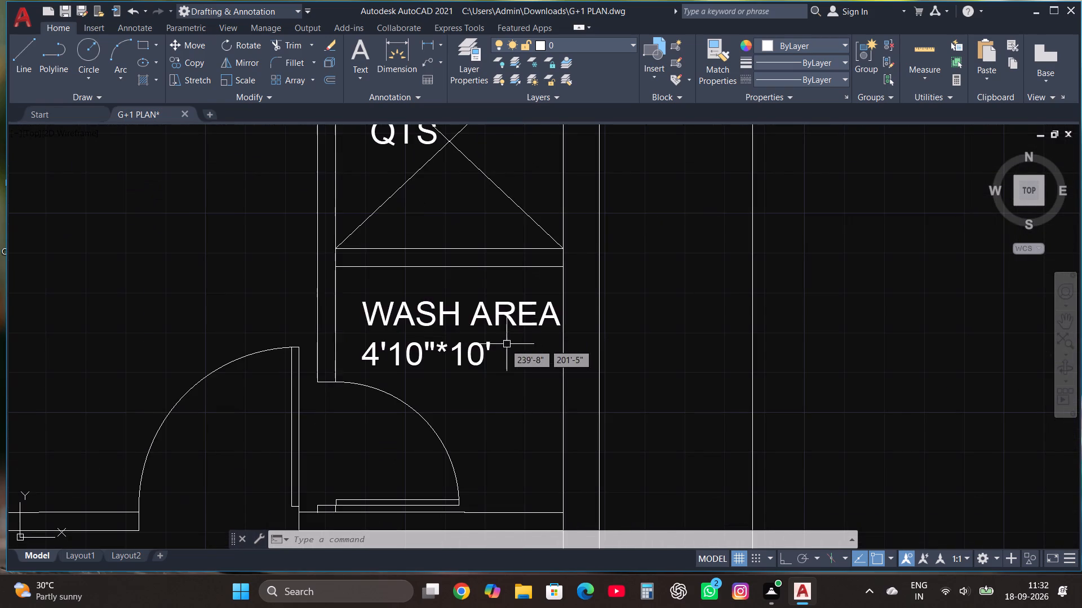
click(472, 327)
right_click(472, 327)
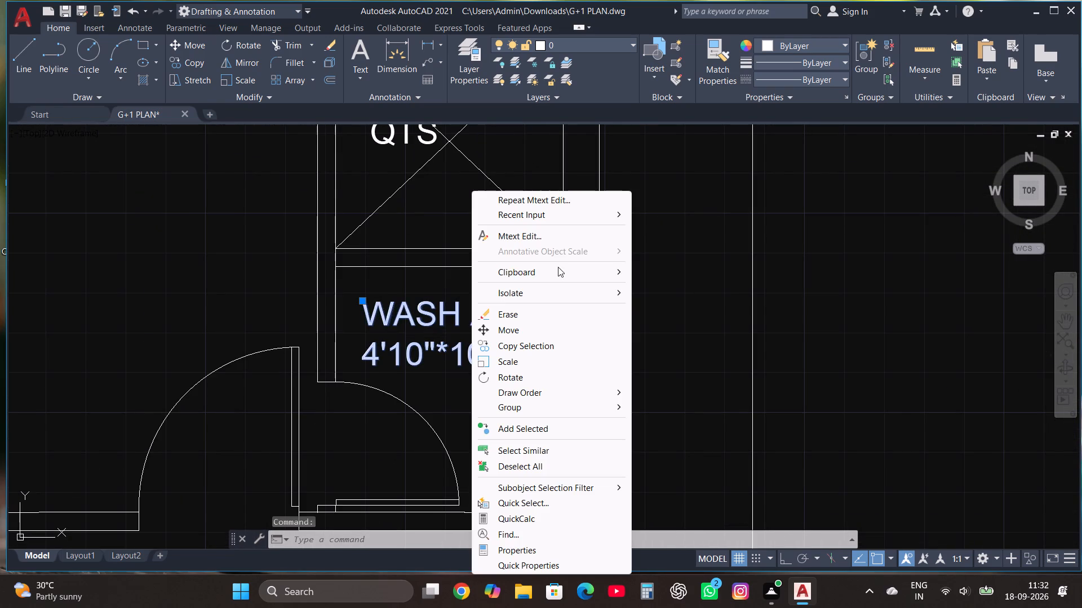
click(549, 237)
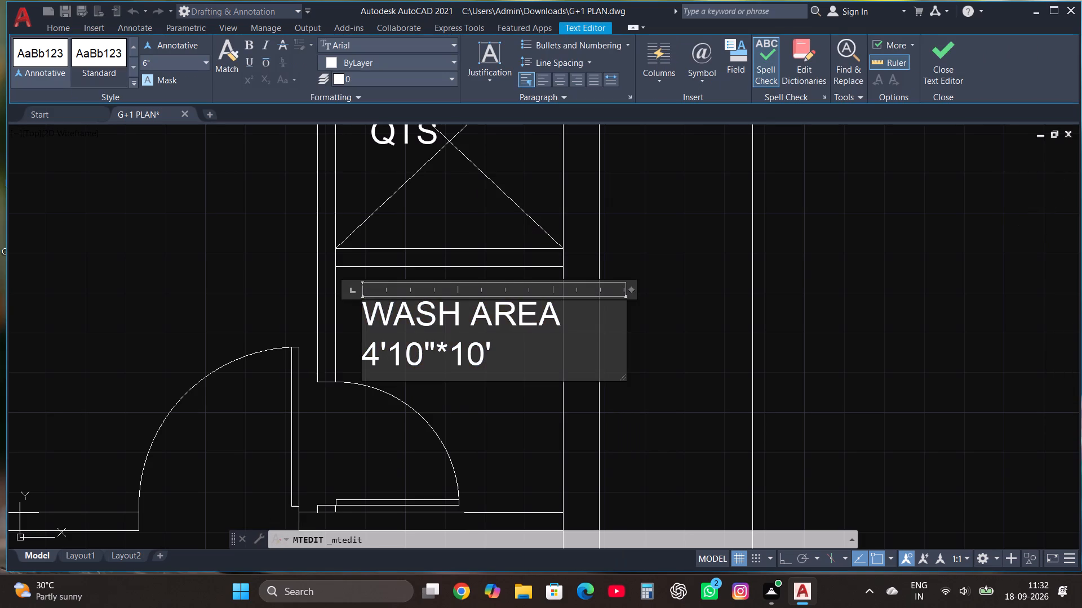
click(562, 316)
key(BackSpace)
key(BackSpace)
key(BackSpace)
key(BackSpace)
key(BackSpace)
key(BackSpace)
key(BackSpace)
key(BackSpace)
key(BackSpace)
key(BackSpace)
key(BackSpace)
key(BackSpace)
key(BackSpace)
key(BackSpace)
key(BackSpace)
key(BackSpace)
key(BackSpace)
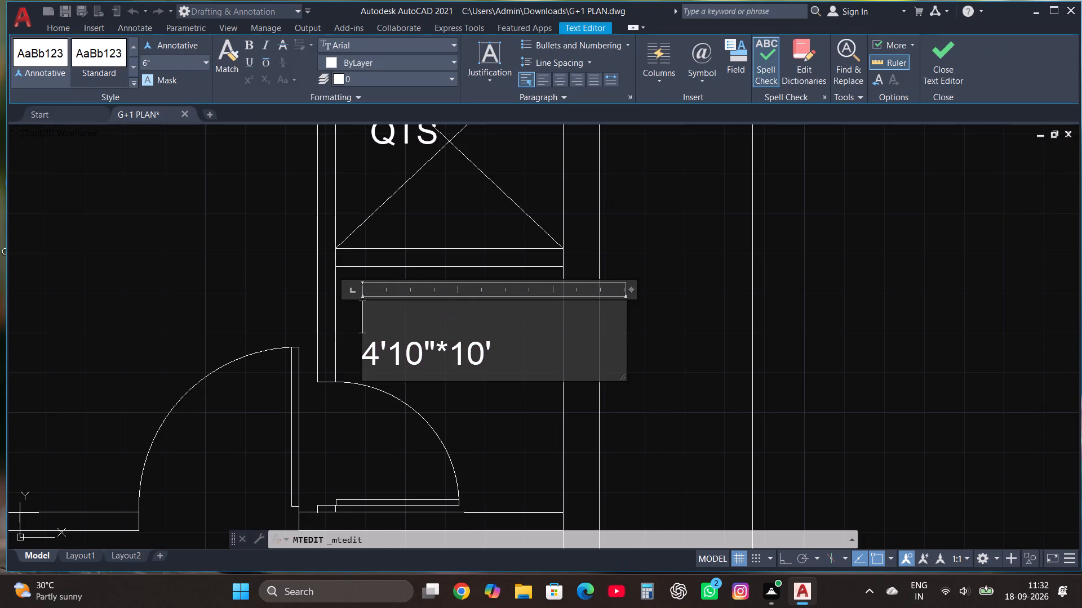
text(TOILET)
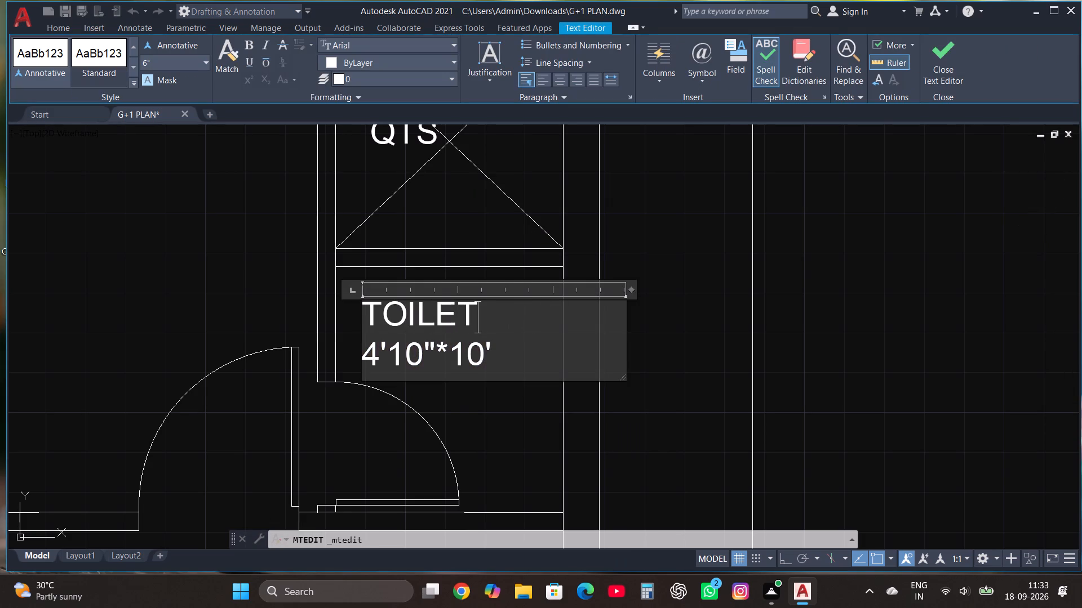
Change the size line of the TOILET label below the QTS shaft to 4'10"*6'4" and finish the text edit.
click(539, 364)
key(Delete)
key(BackSpace)
key(BackSpace)
key(BackSpace)
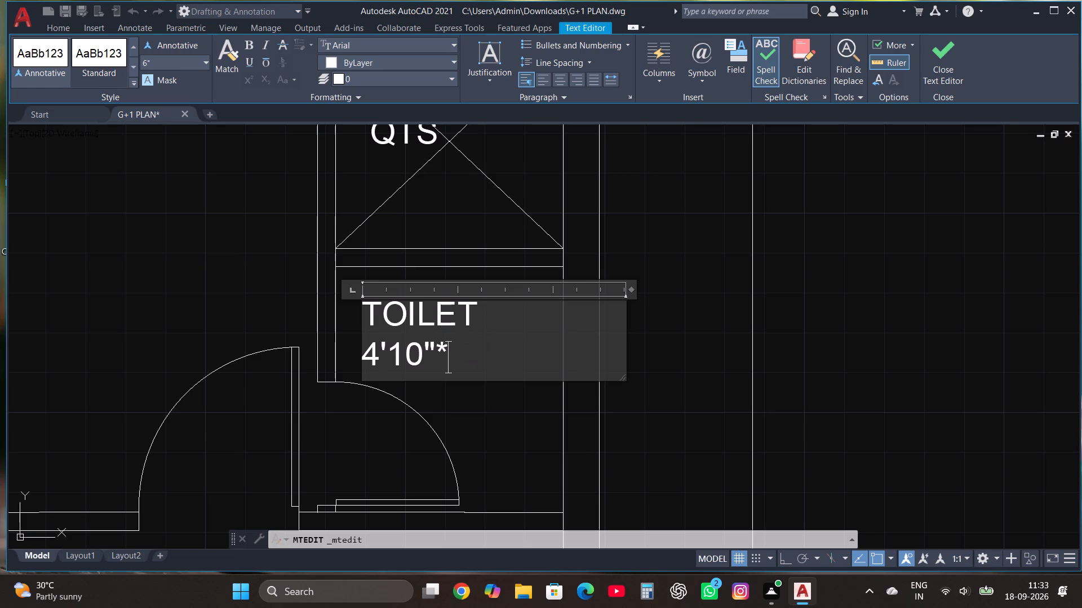
text(6'4")
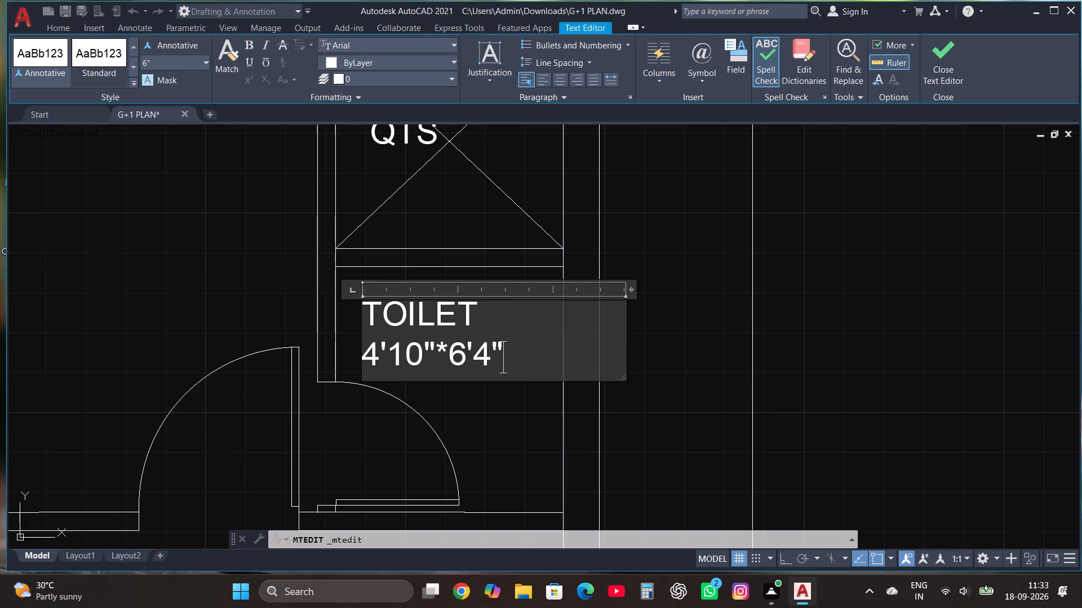
click(950, 51)
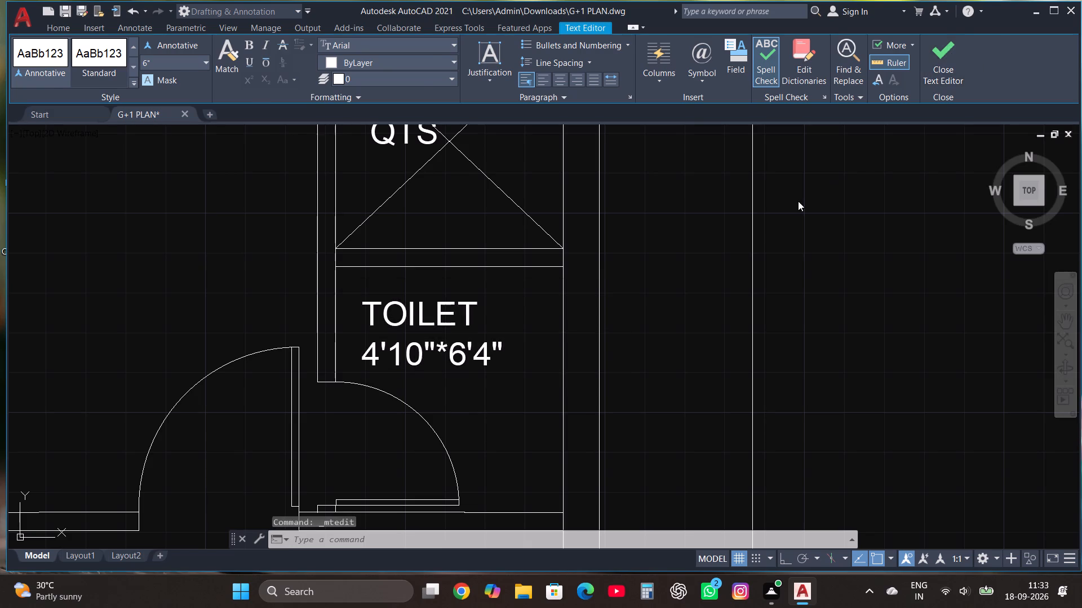
Copy the WC from the 4'8"*8' toilet into the toilet below the QTS shaft, about 13'10" across and 20'4" up.
scroll(515, 336, down, 3)
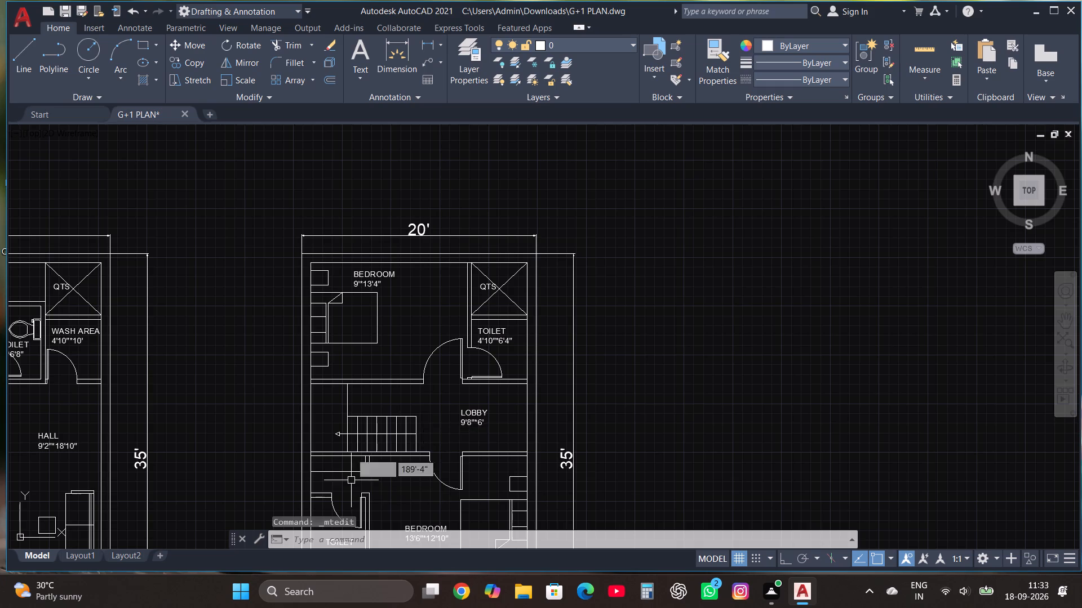
scroll(353, 423, down, 1)
scroll(349, 468, up, 1)
scroll(348, 481, down, 3)
scroll(350, 498, up, 3)
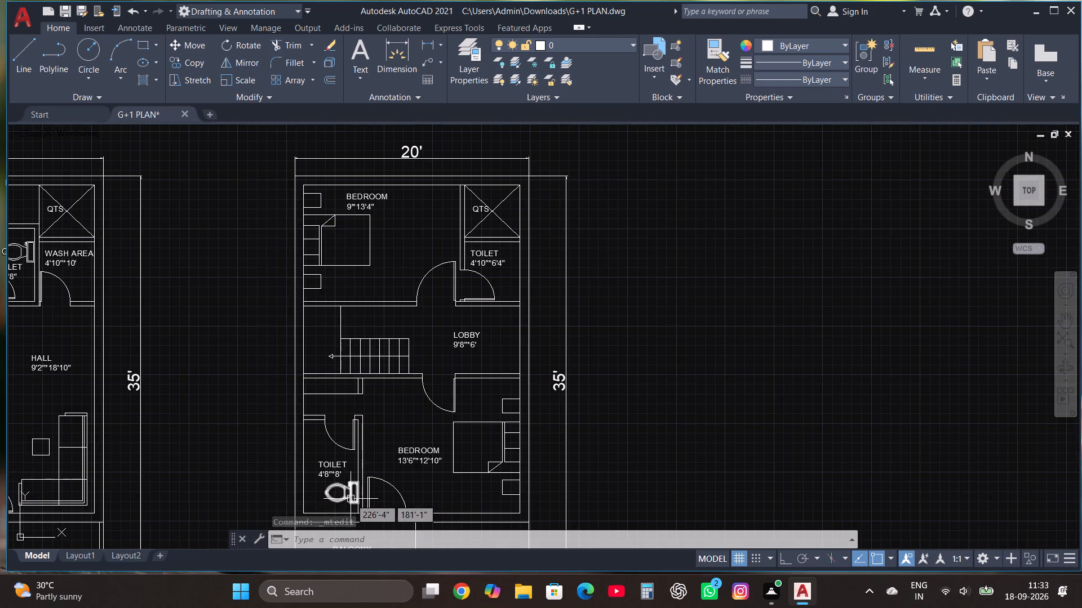
click(351, 499)
click(198, 56)
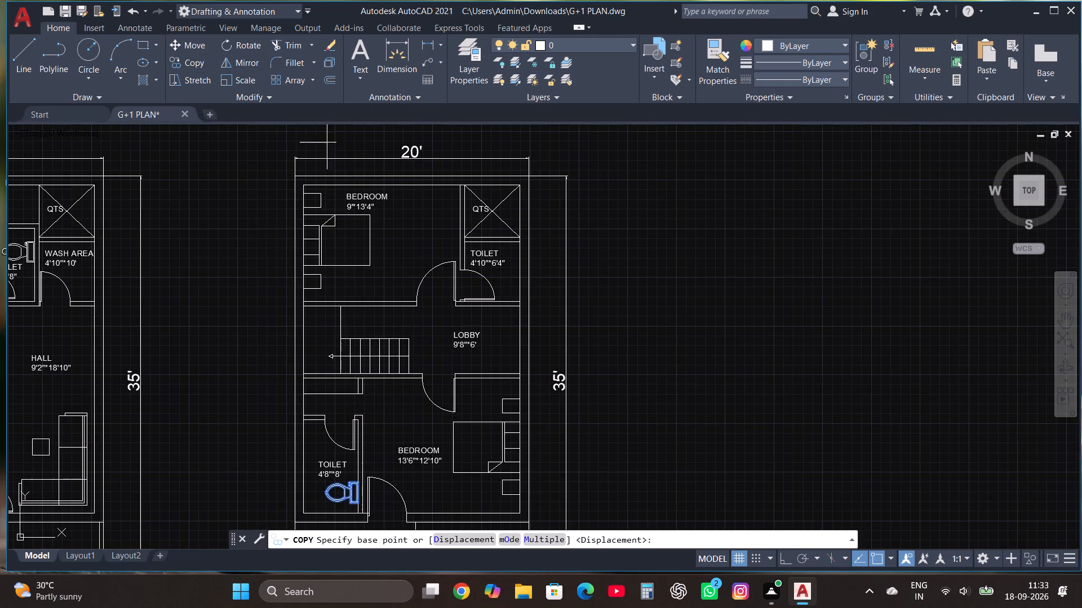
click(339, 489)
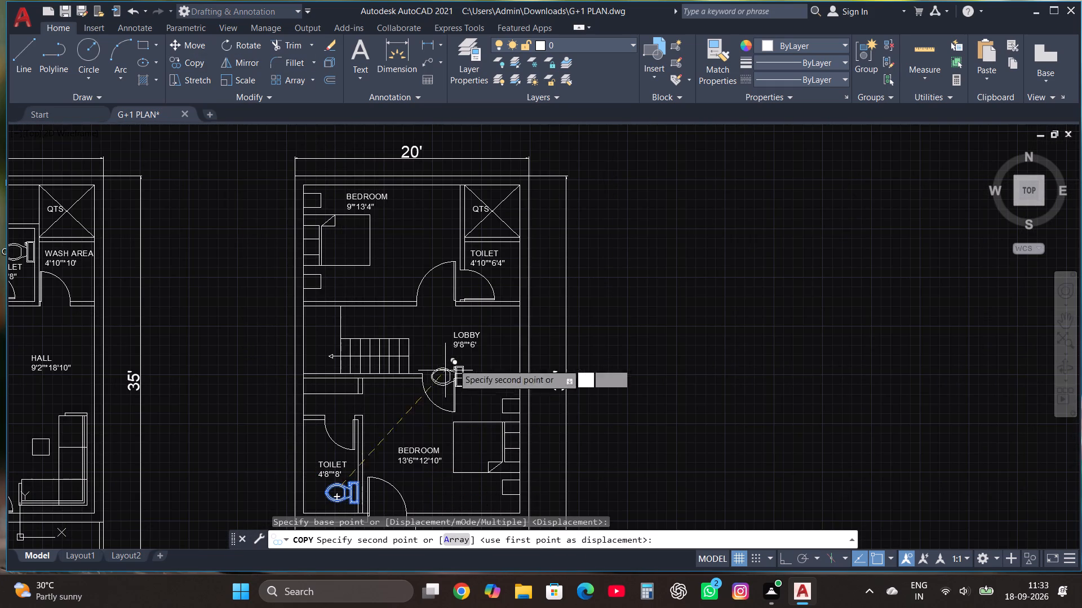
scroll(517, 257, up, 4)
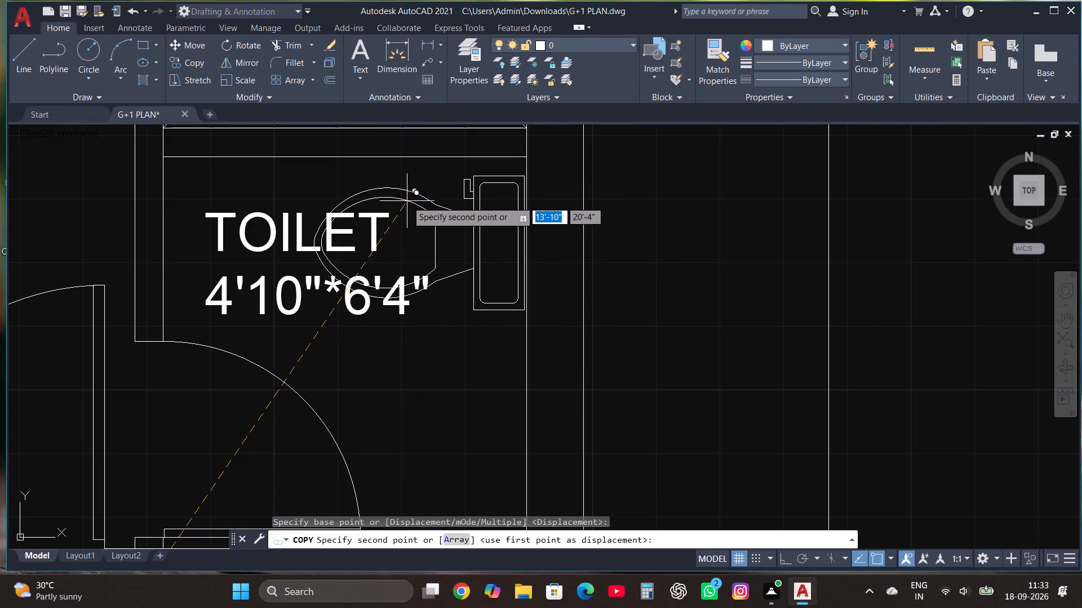
click(407, 201)
Move the TOILET label of the room below the QTS shaft clear of the copied WC, placing it just below the fixture.
scroll(446, 272, down, 3)
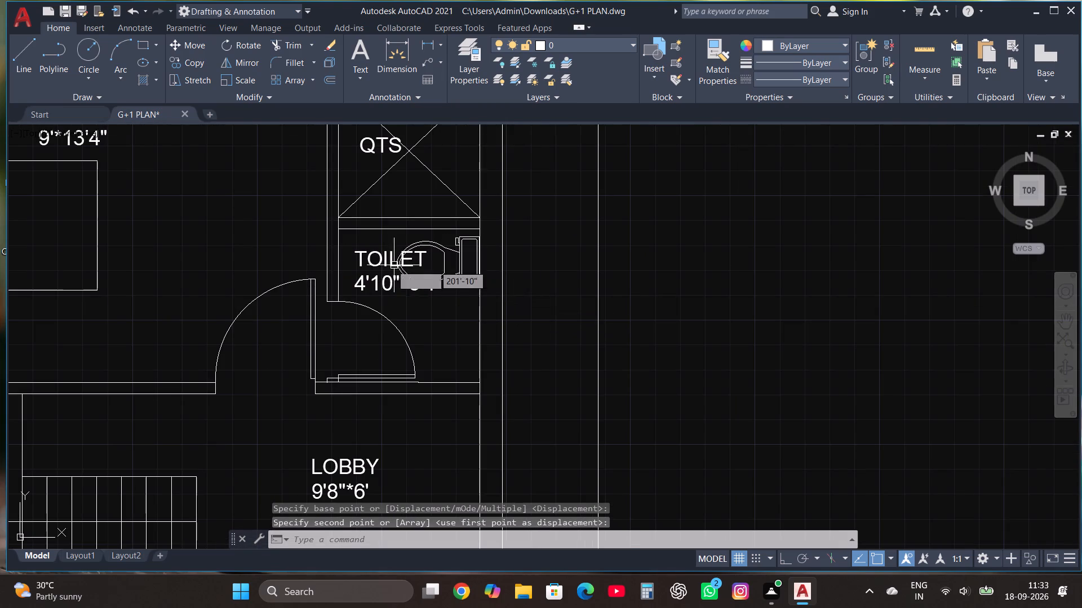
click(386, 265)
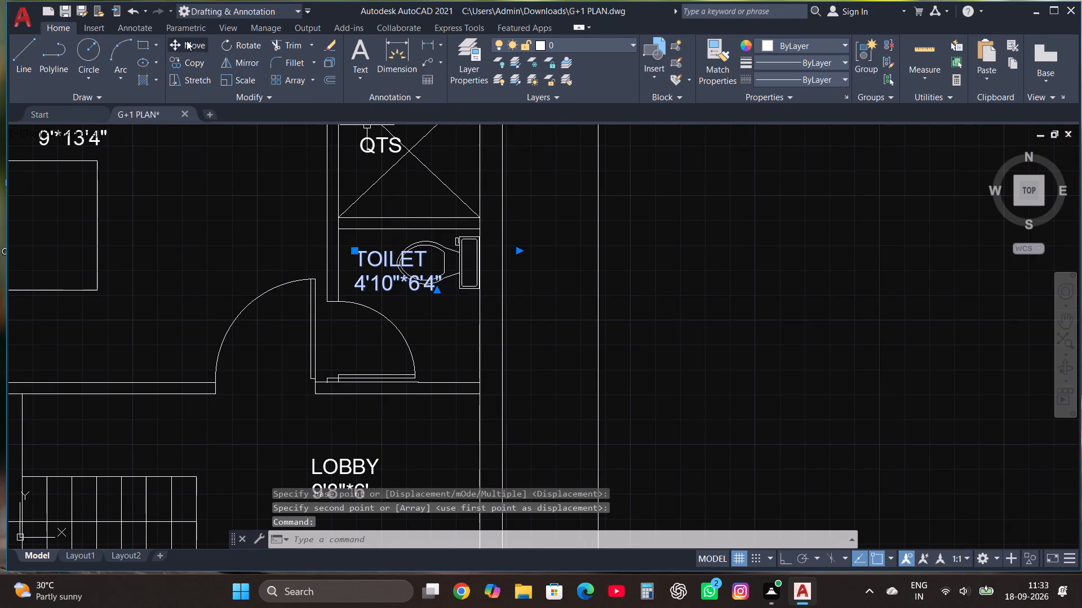
click(187, 41)
click(382, 281)
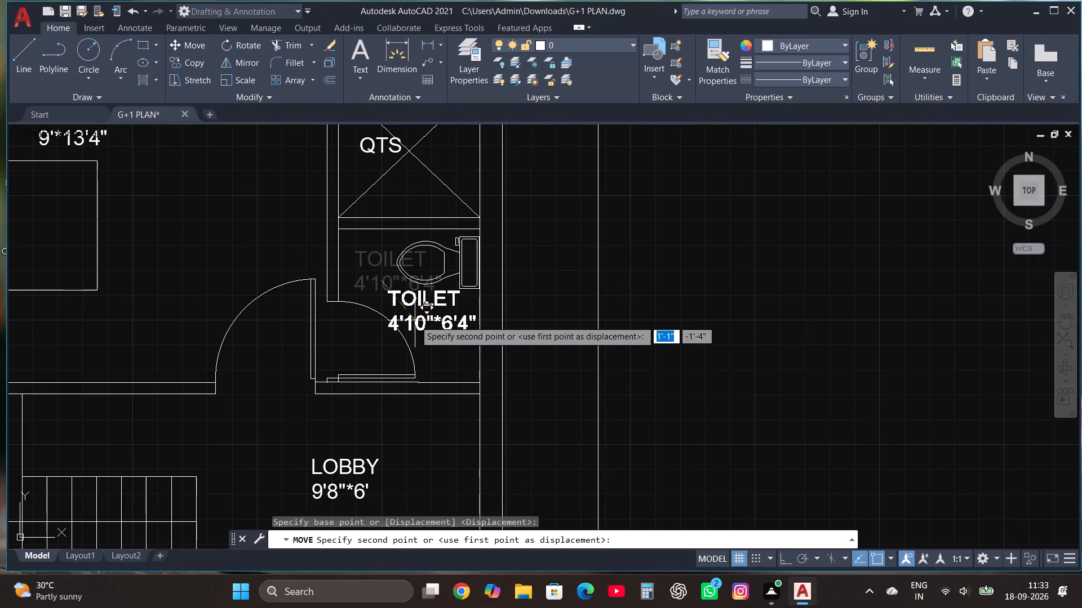
click(410, 332)
scroll(491, 328, down, 4)
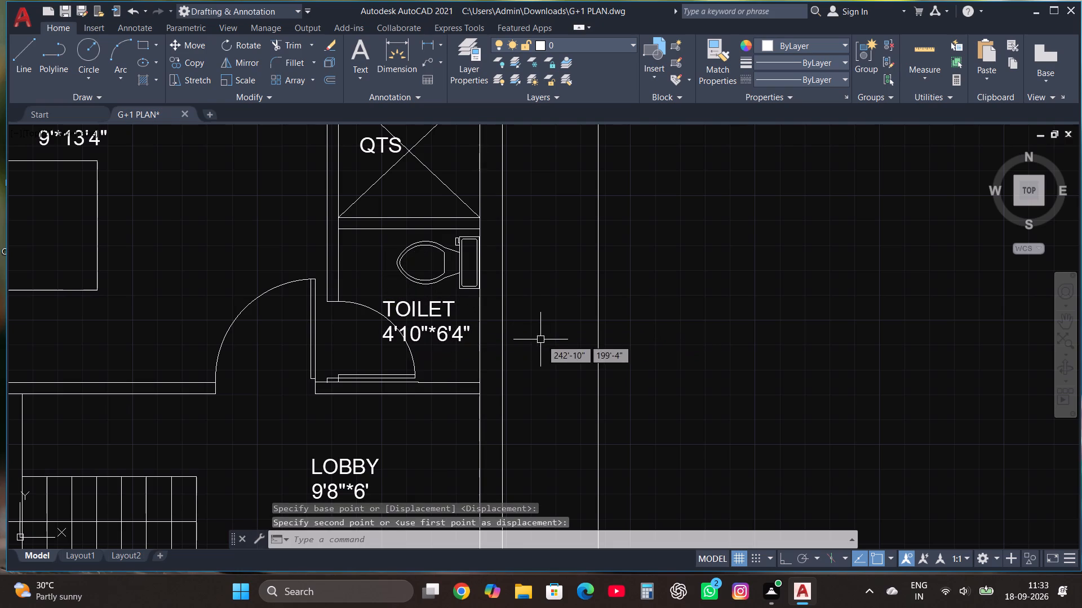
Move the 9'*13'4" BEDROOM label into the open floor between the bed and the toilet partition.
scroll(561, 348, down, 2)
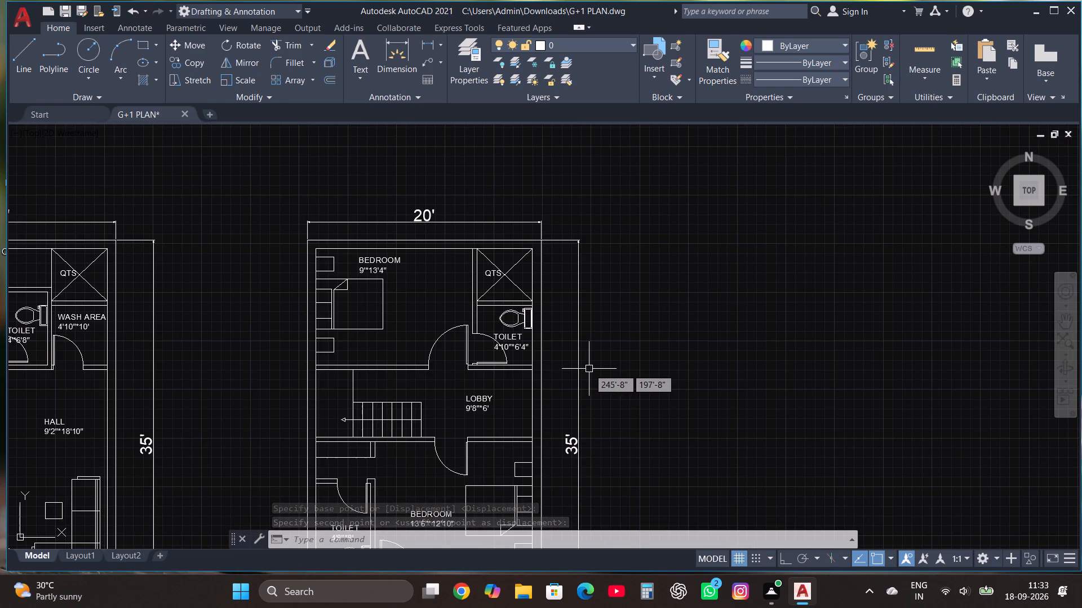
click(357, 265)
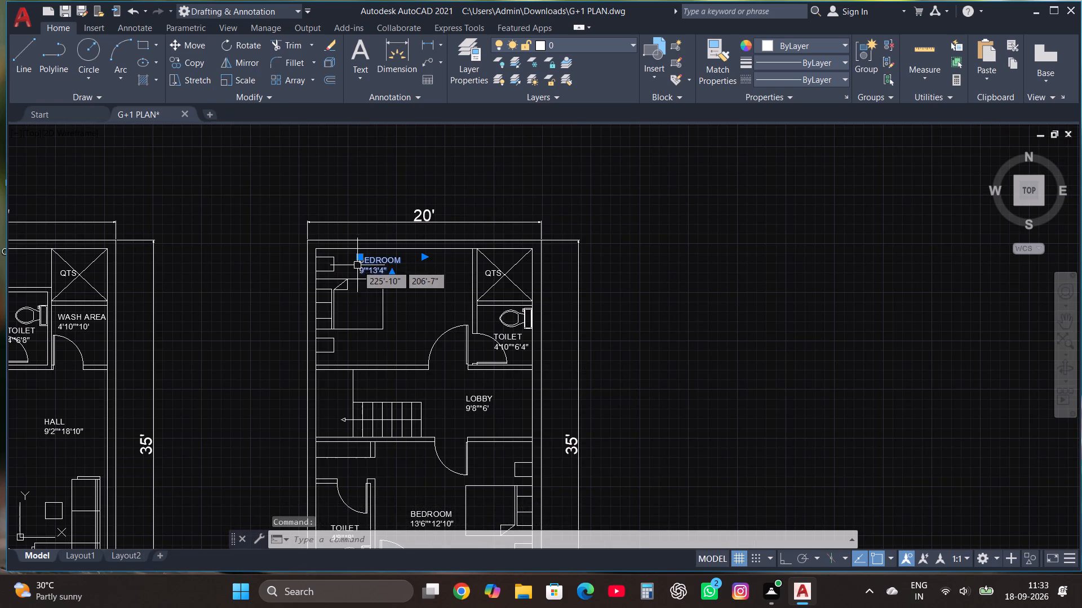
click(185, 49)
click(370, 264)
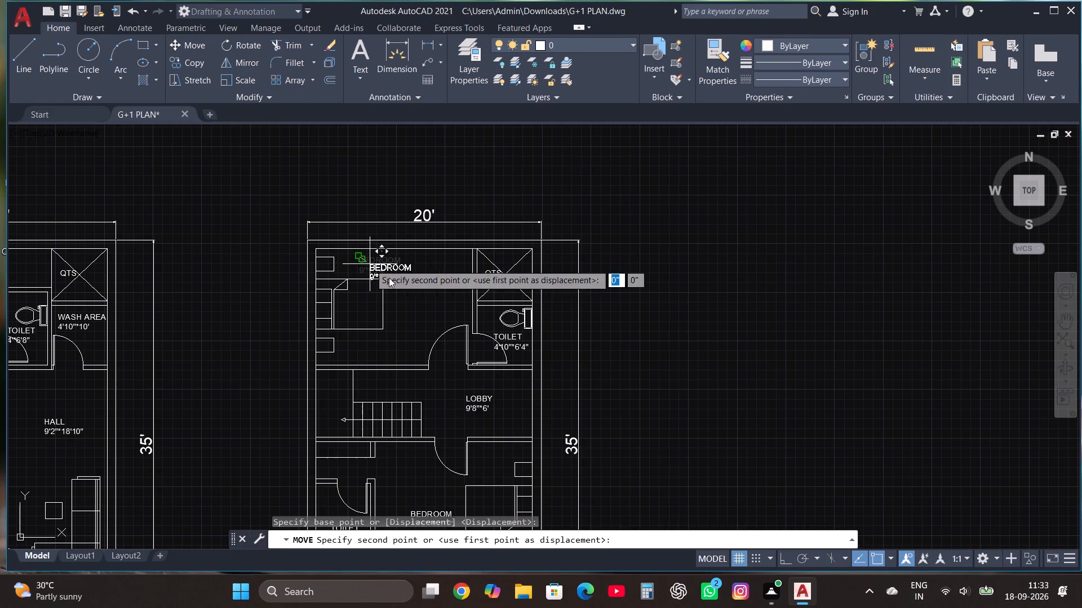
click(405, 294)
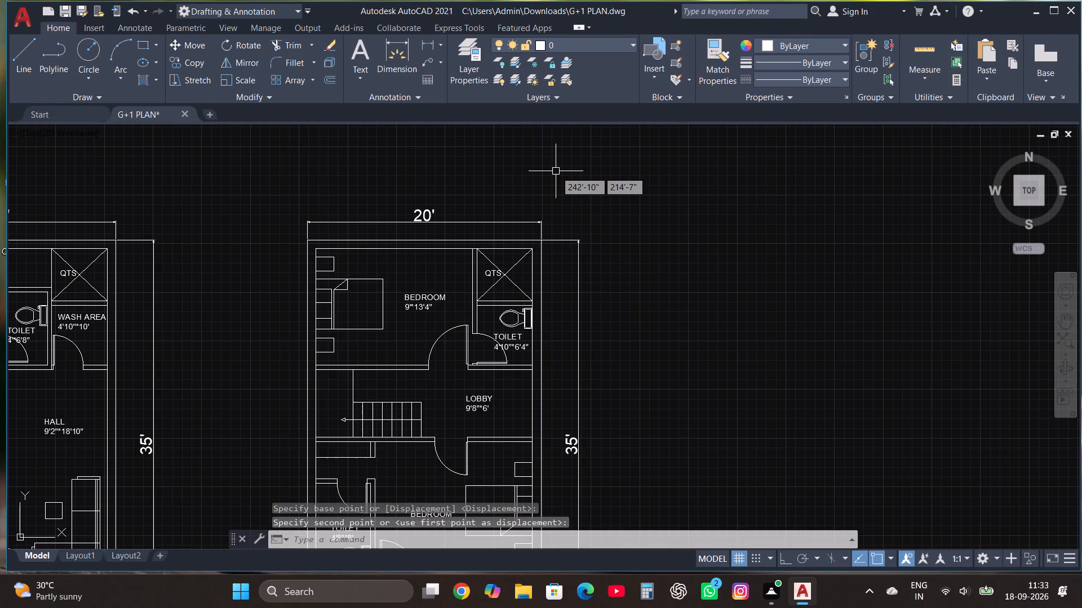
In the ground floor plan, trim the outer wall's inner line across the ends of the kitchen's two cross walls and the bedroom-stair wall.
scroll(556, 171, down, 1)
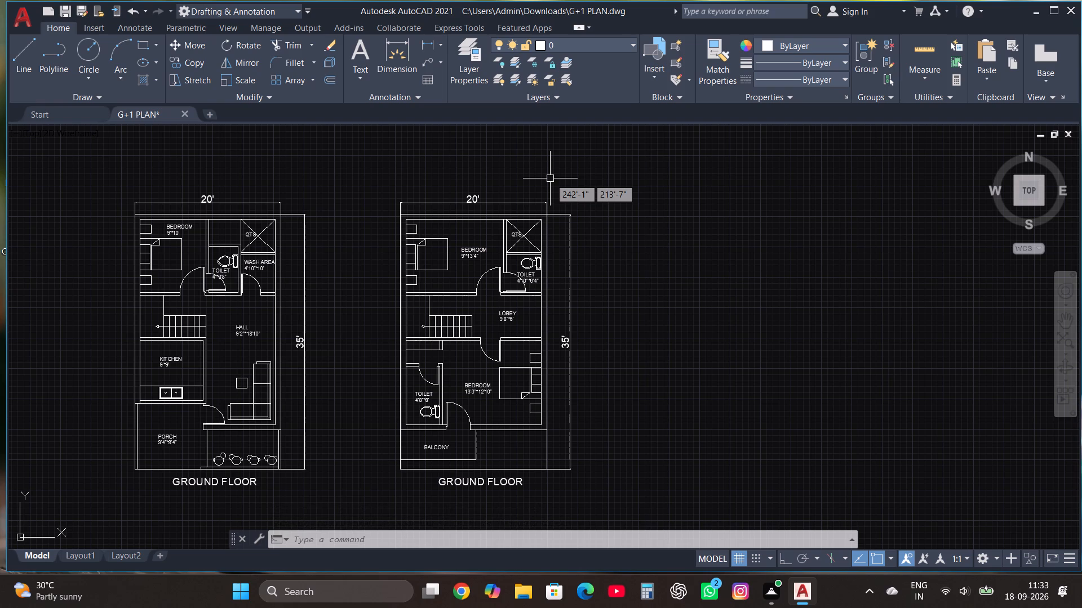
scroll(151, 436, up, 3)
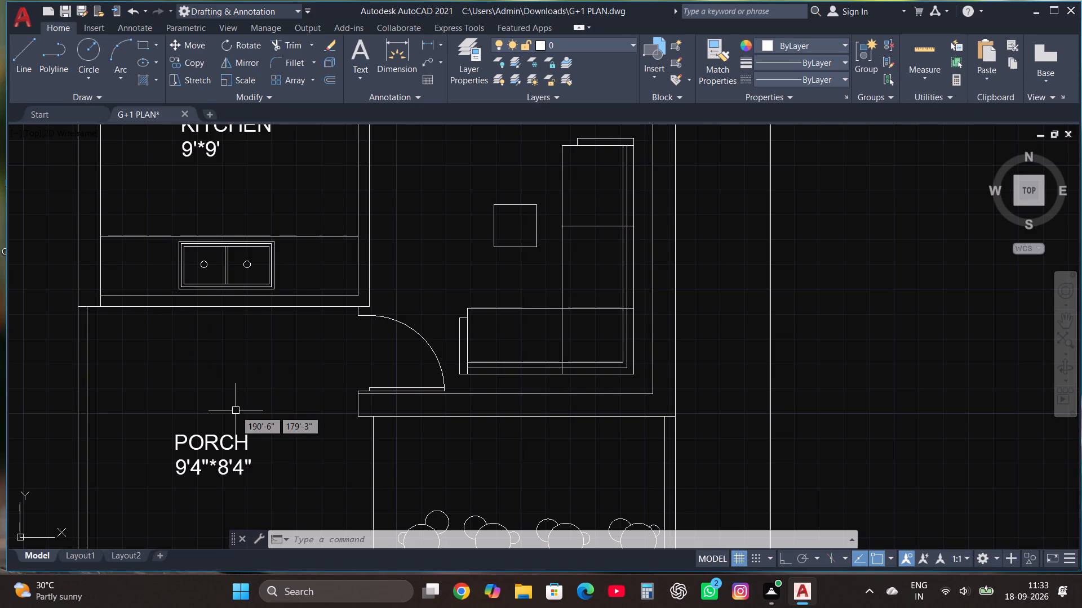
scroll(236, 410, down, 1)
scroll(156, 356, up, 2)
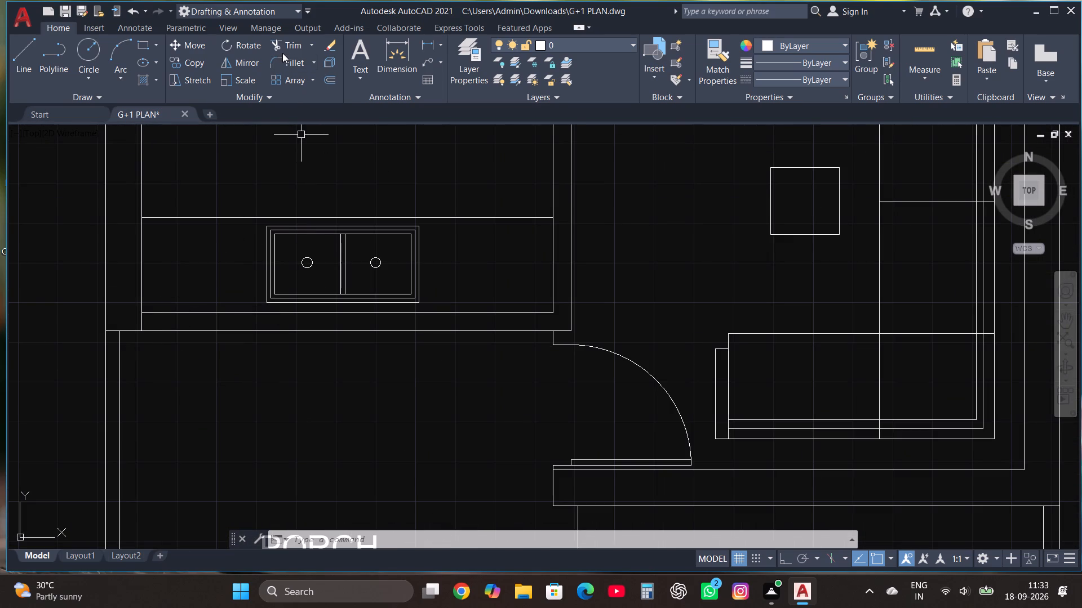
click(282, 53)
click(287, 41)
click(143, 325)
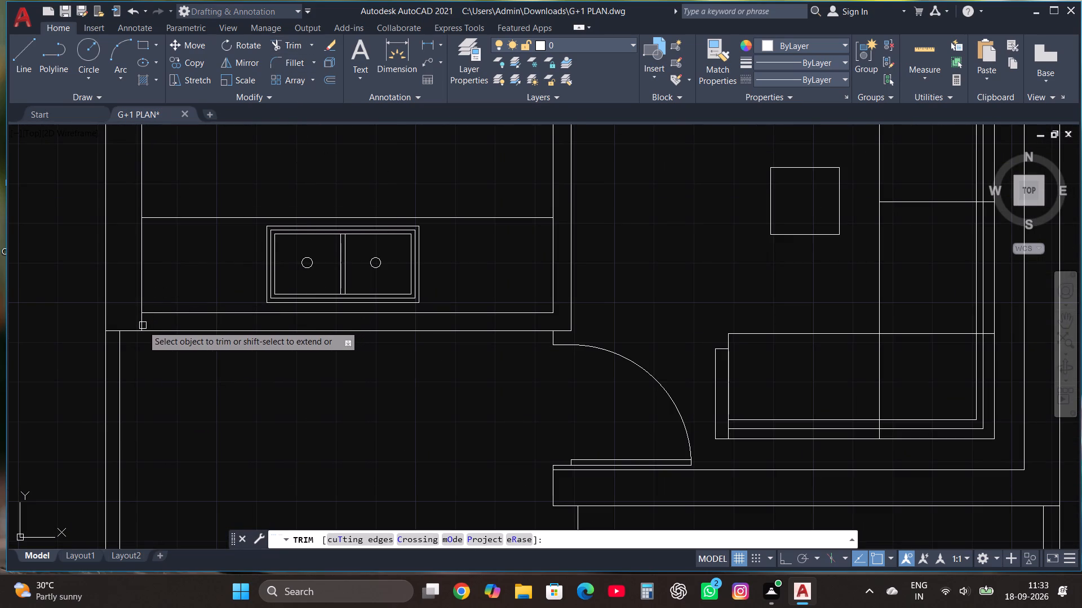
click(143, 323)
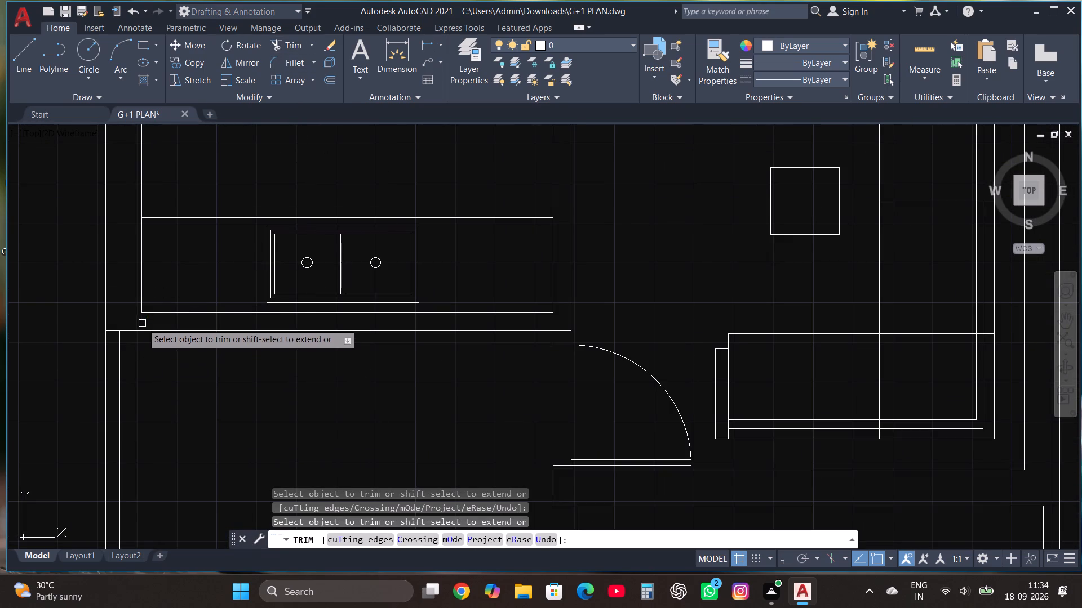
scroll(177, 412, down, 2)
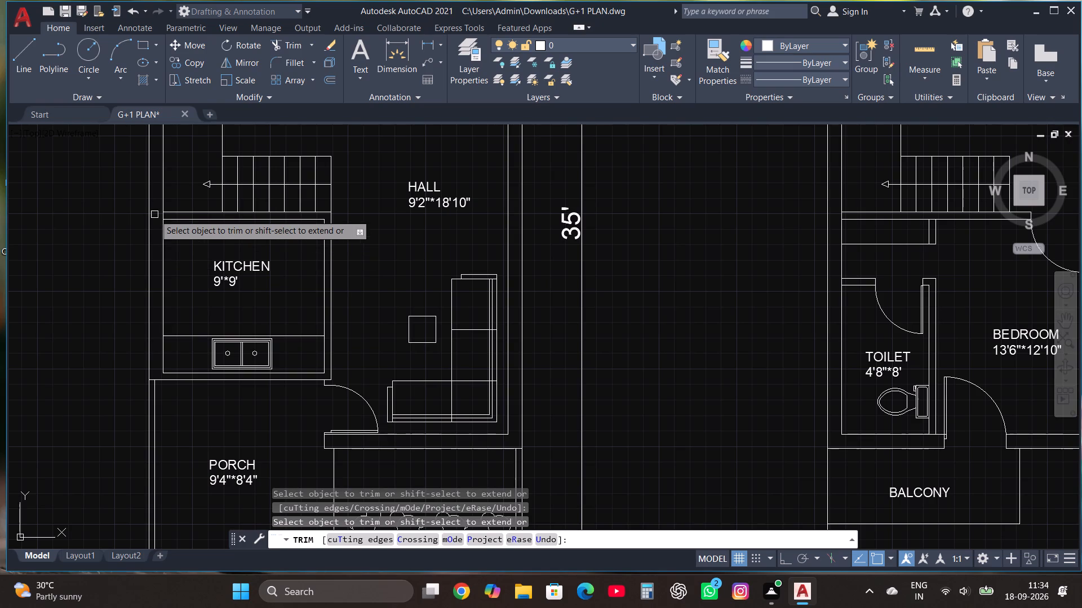
scroll(163, 216, up, 3)
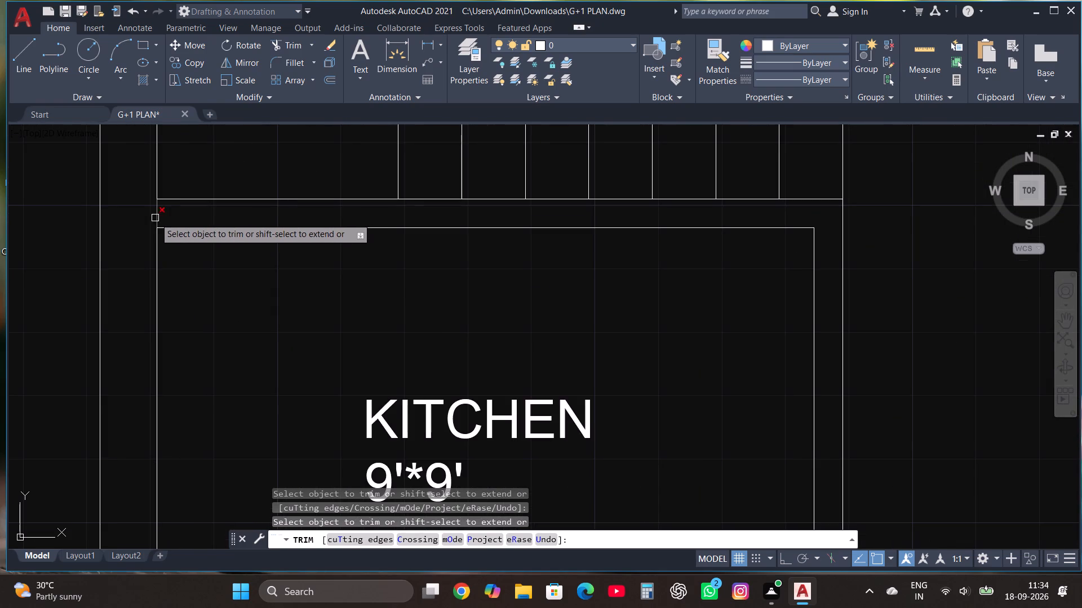
click(155, 218)
click(158, 218)
scroll(189, 292, down, 4)
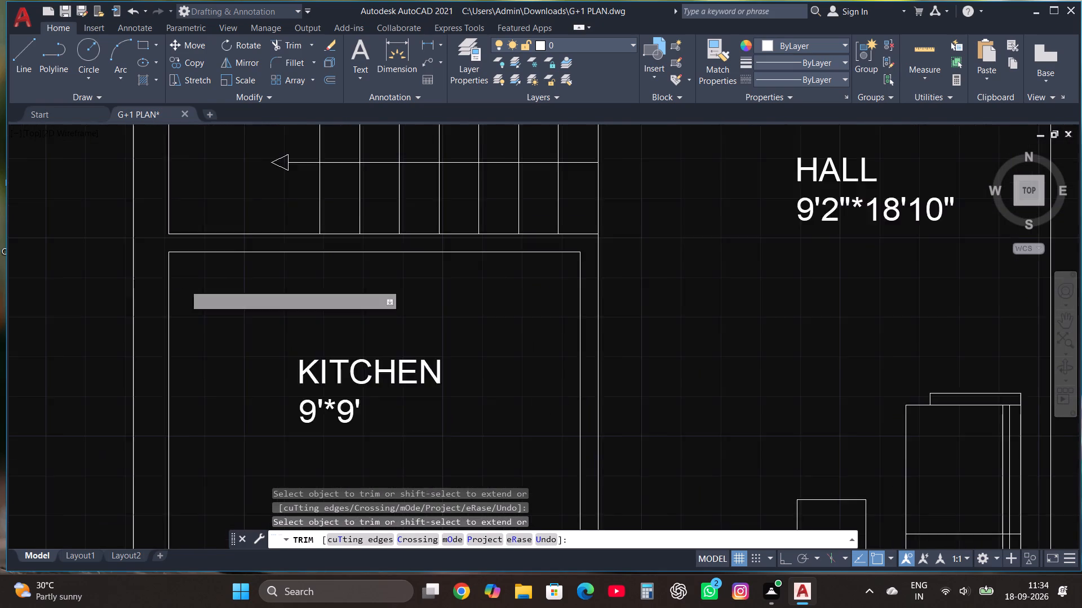
scroll(178, 159, up, 4)
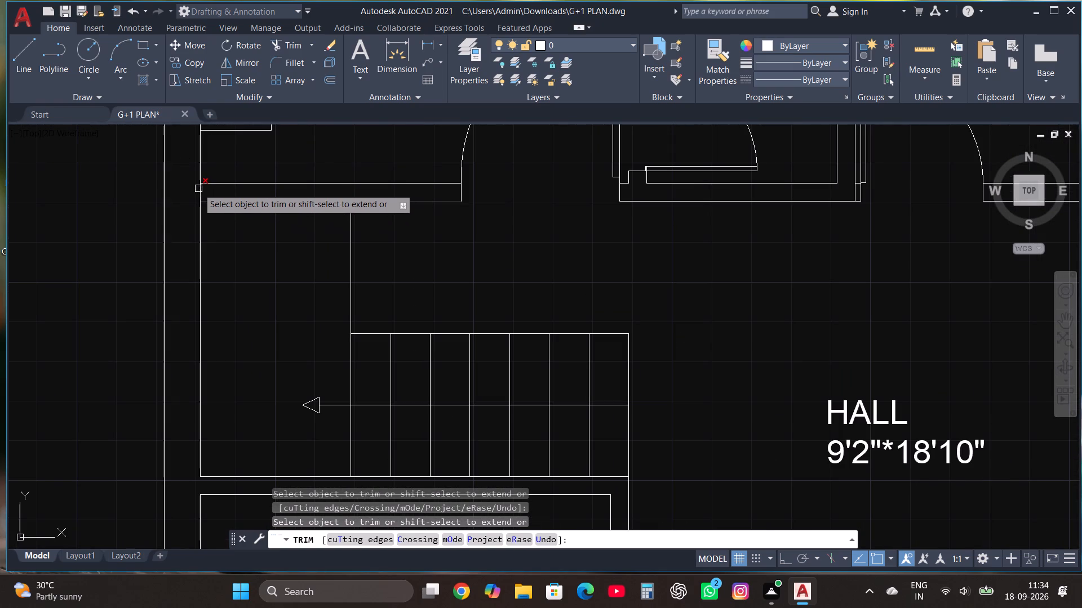
click(198, 188)
Trim the ground-floor lines closing the bedroom-toilet partition at the outer wall and where the wall above the toilet joins it.
scroll(290, 361, down, 4)
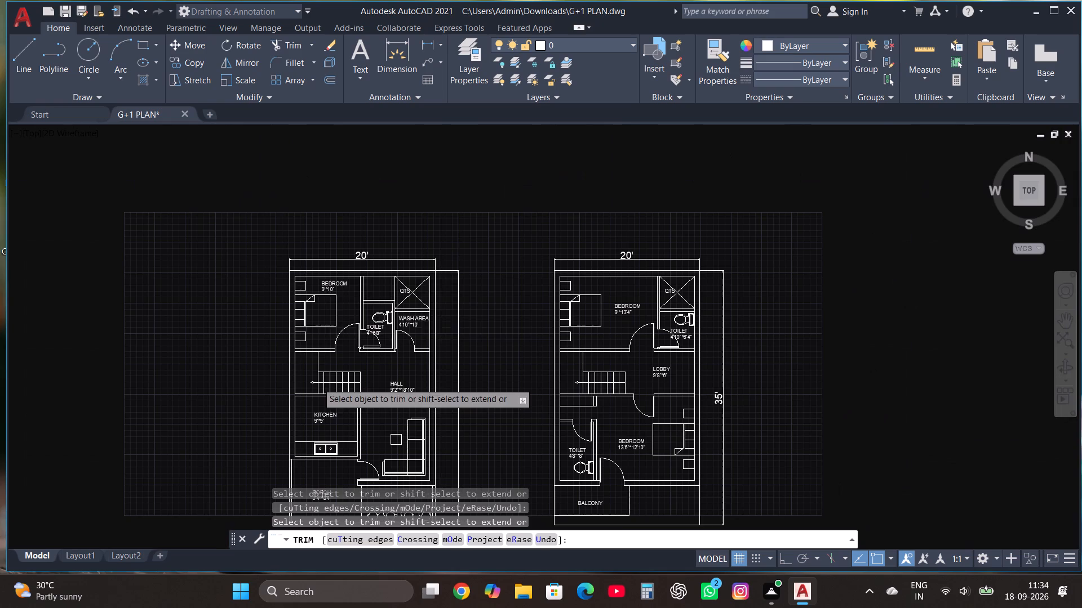
scroll(302, 262, up, 4)
scroll(285, 262, down, 3)
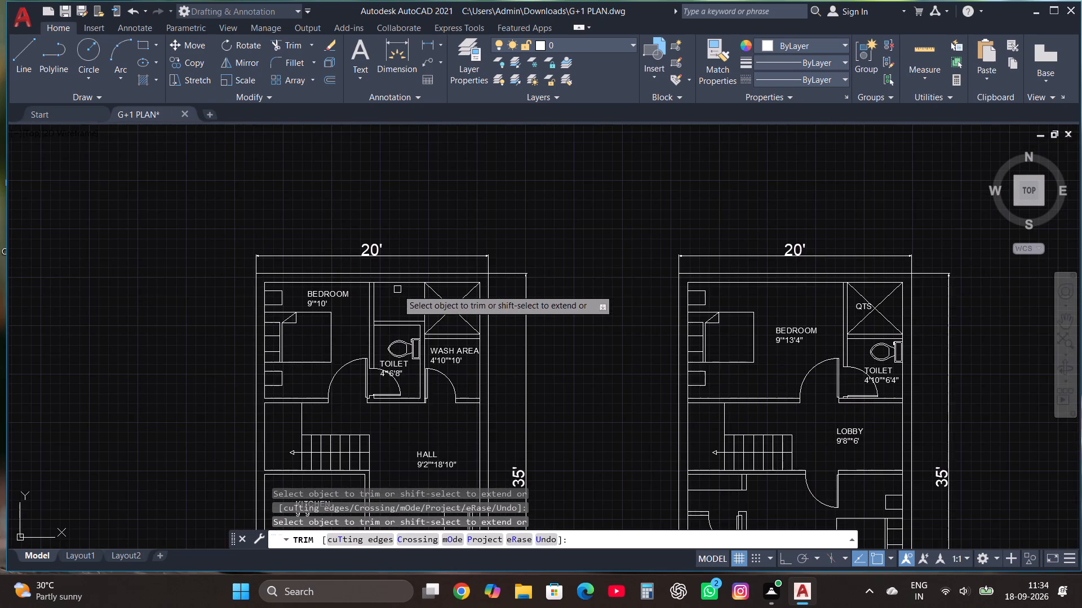
scroll(365, 294, up, 4)
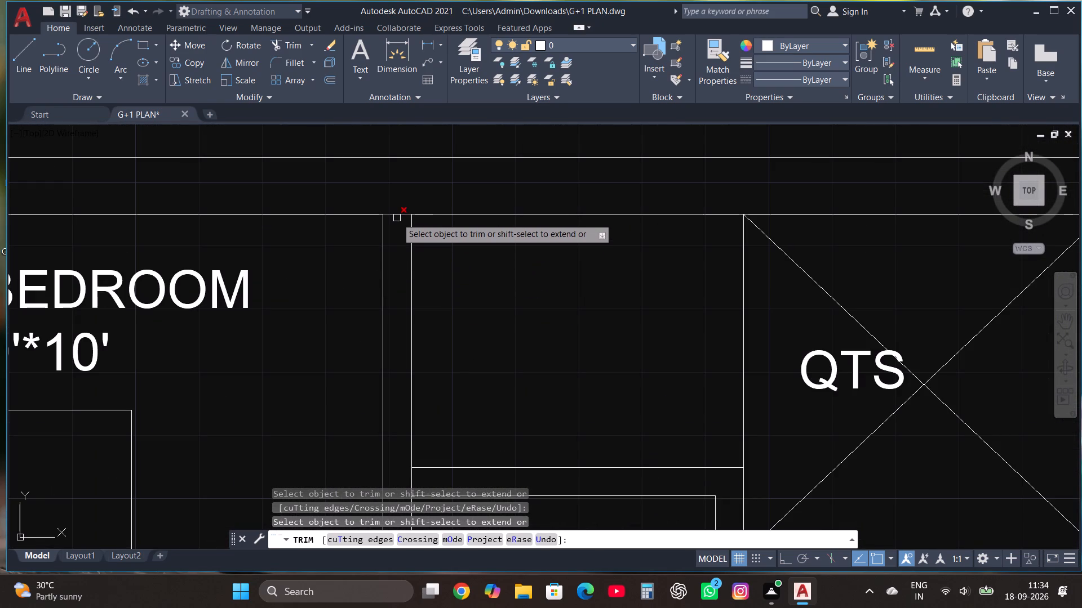
click(397, 217)
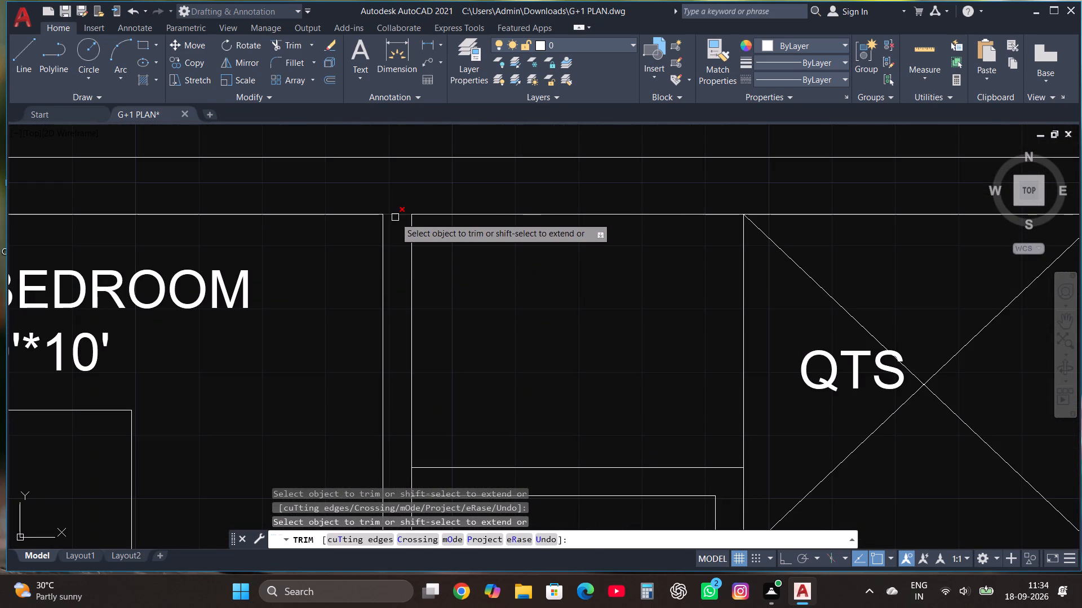
click(395, 217)
scroll(296, 222, down, 2)
scroll(374, 310, up, 2)
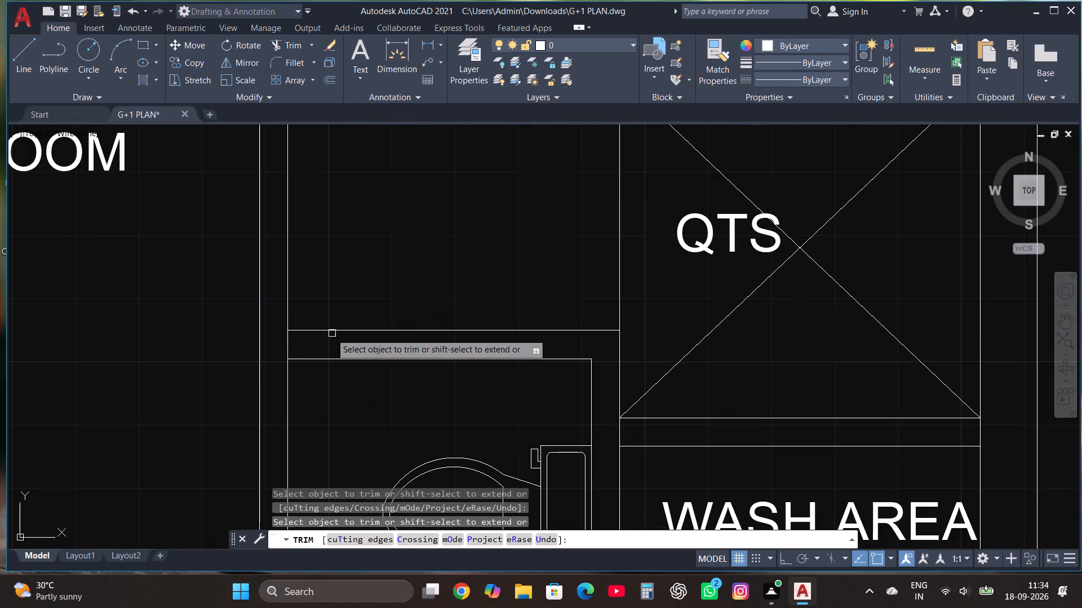
click(285, 344)
Trim the ground-floor lines closing both ends of the QTS-wash area wall and the outer-wall end of the wash area-hall wall.
scroll(375, 235, down, 2)
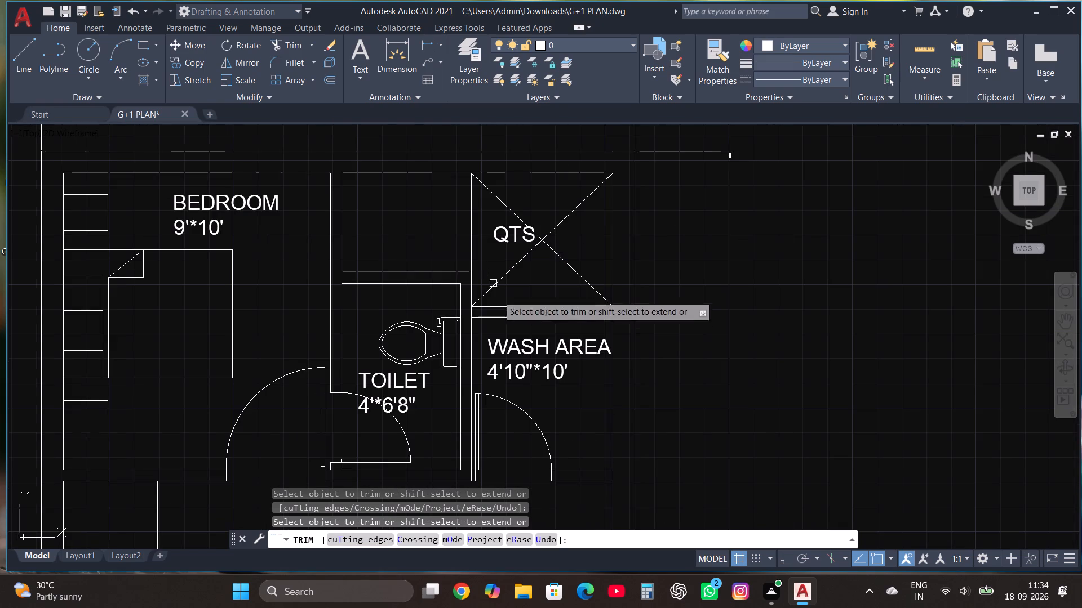
scroll(485, 308, up, 3)
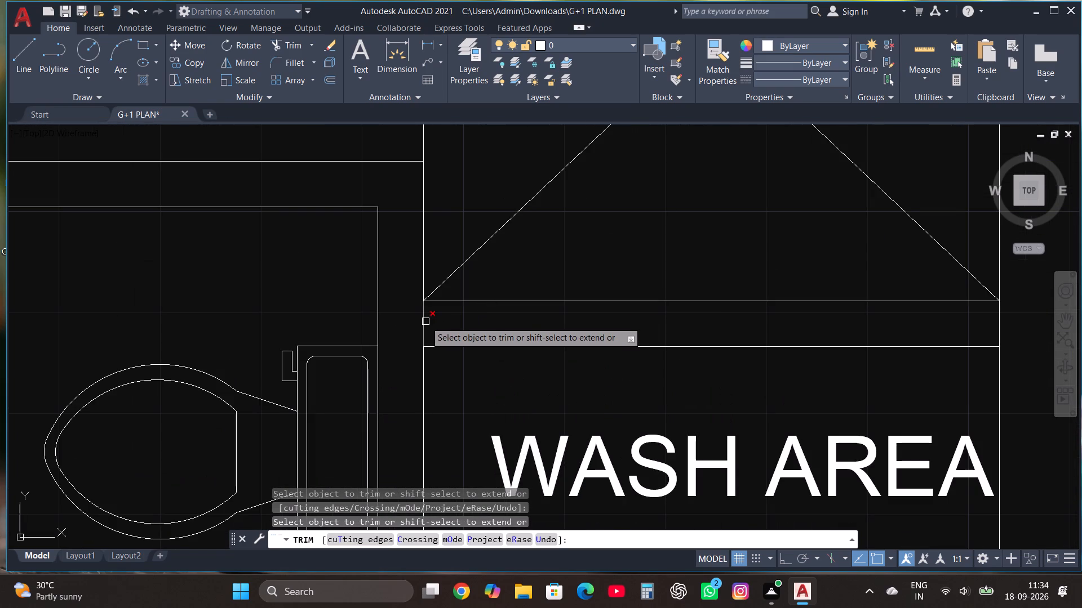
click(425, 321)
click(424, 321)
scroll(424, 320, down, 3)
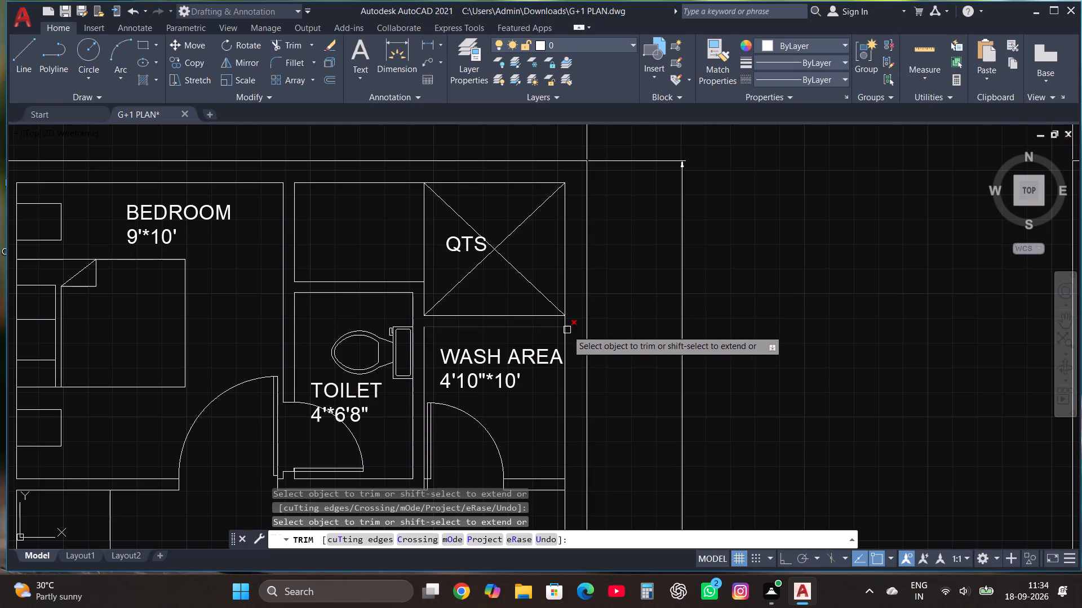
scroll(567, 330, up, 2)
drag(564, 303, 570, 296)
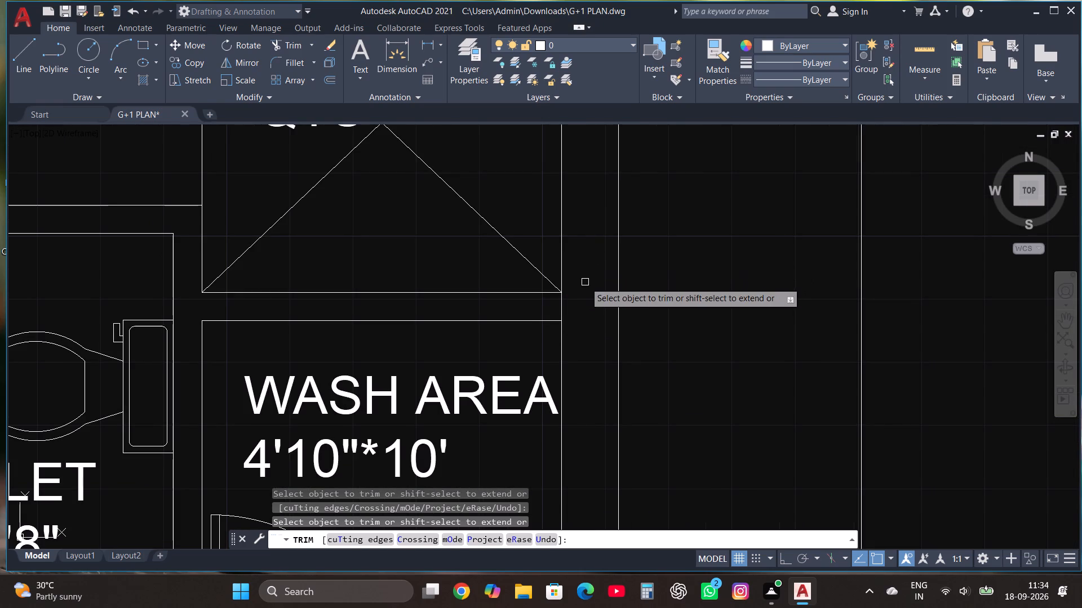
click(561, 307)
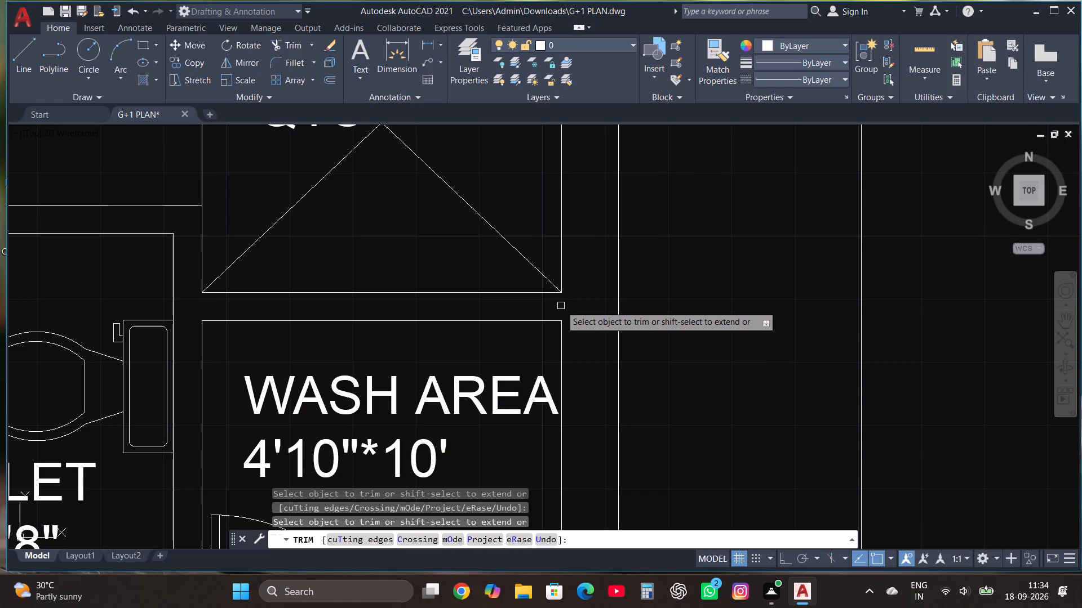
scroll(562, 234, down, 3)
scroll(555, 391, up, 3)
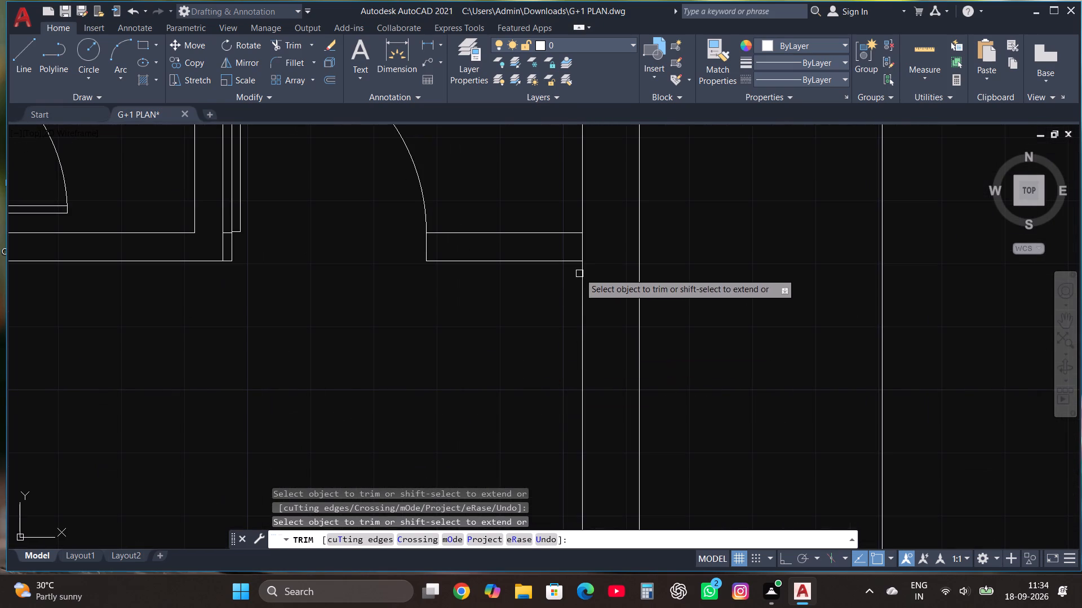
click(583, 249)
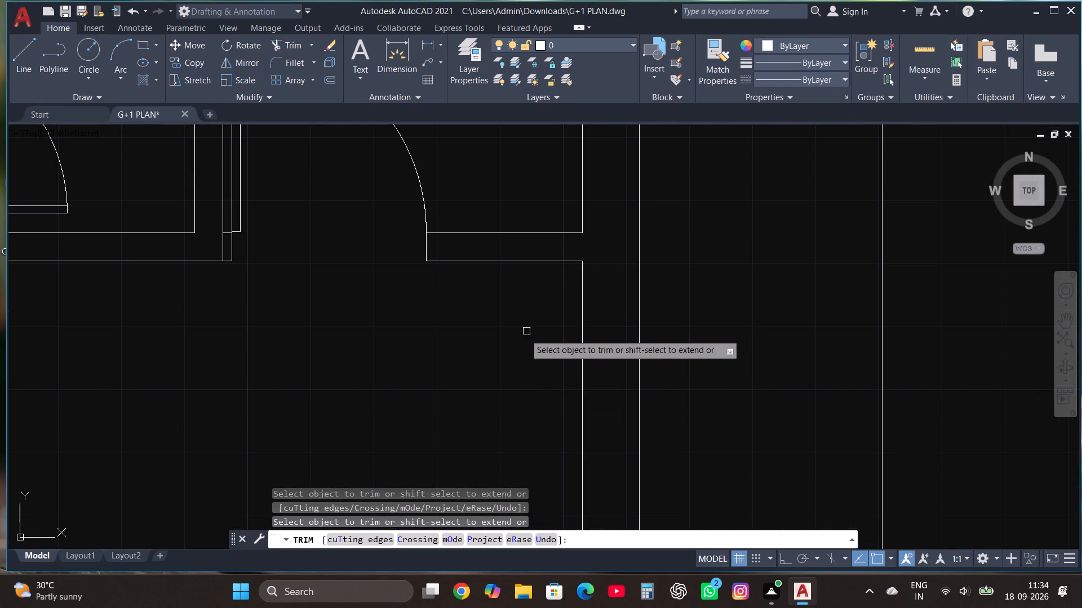
Trim the leftover line ends where the planted strip beside the porch meets the outer wall, at its upper and lower corners.
scroll(528, 346, down, 2)
scroll(494, 263, down, 2)
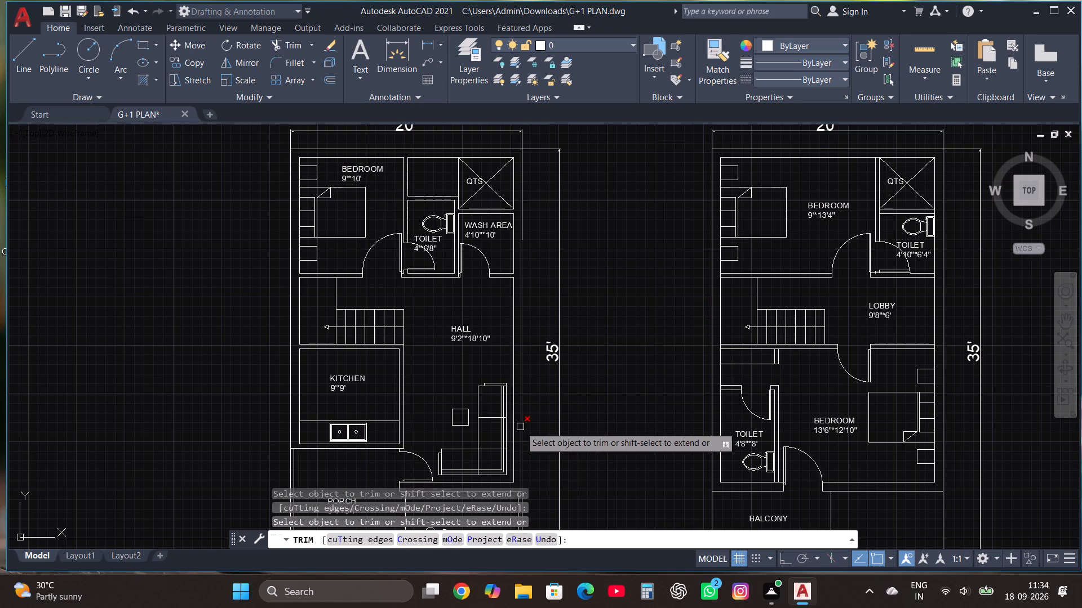
scroll(471, 274, down, 1)
scroll(484, 457, up, 3)
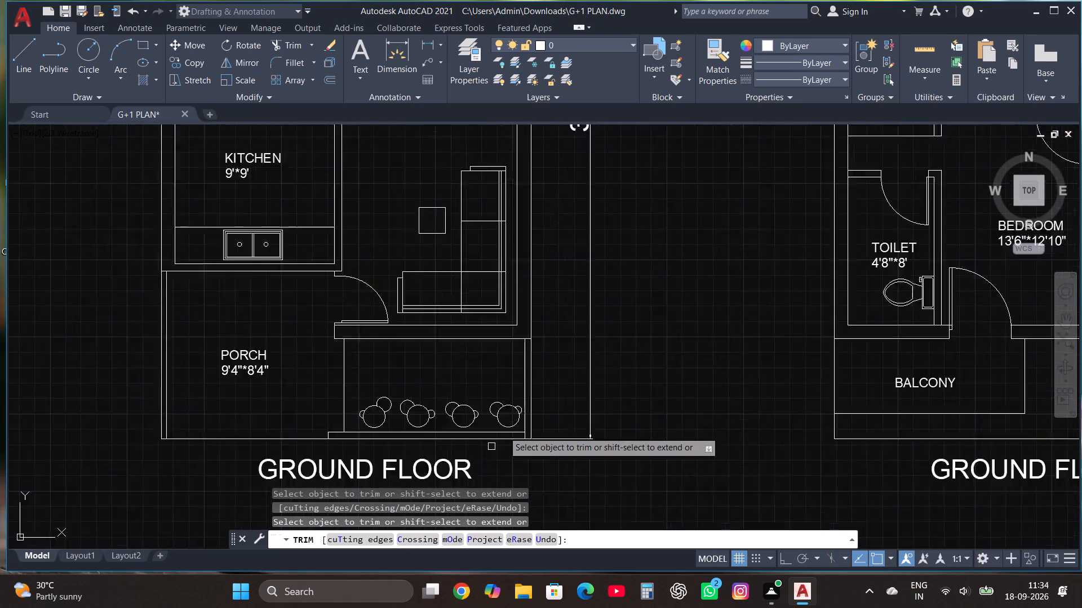
scroll(561, 287, up, 2)
click(528, 266)
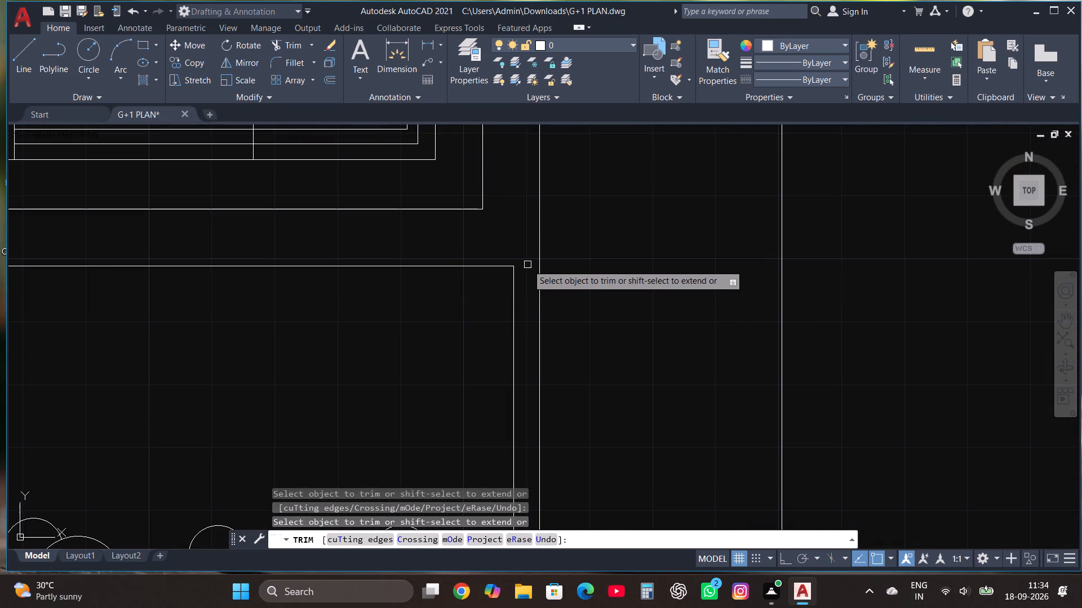
scroll(527, 265, down, 2)
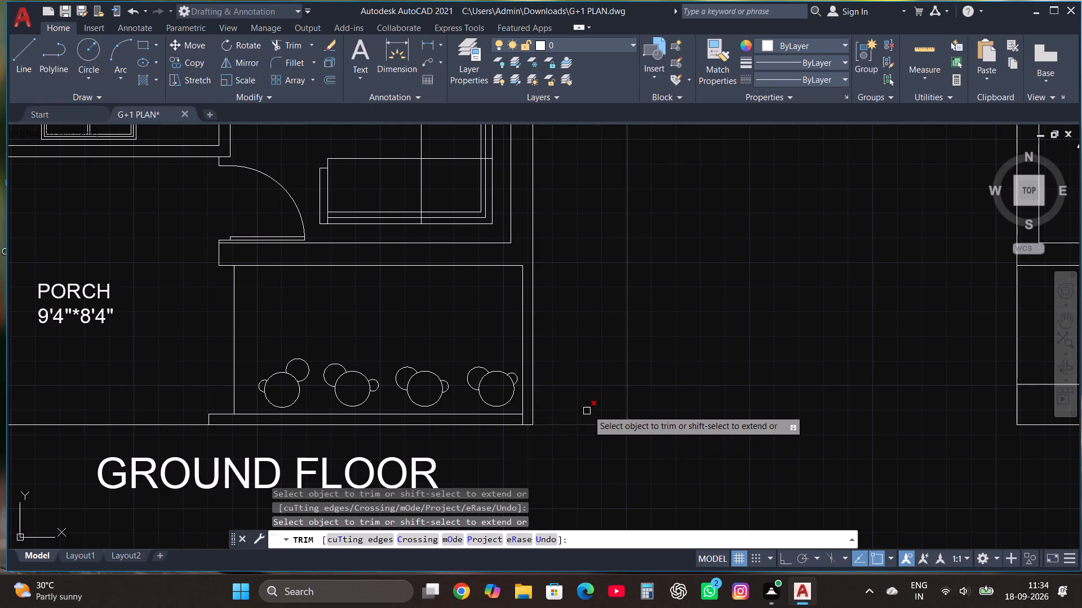
scroll(589, 427, down, 2)
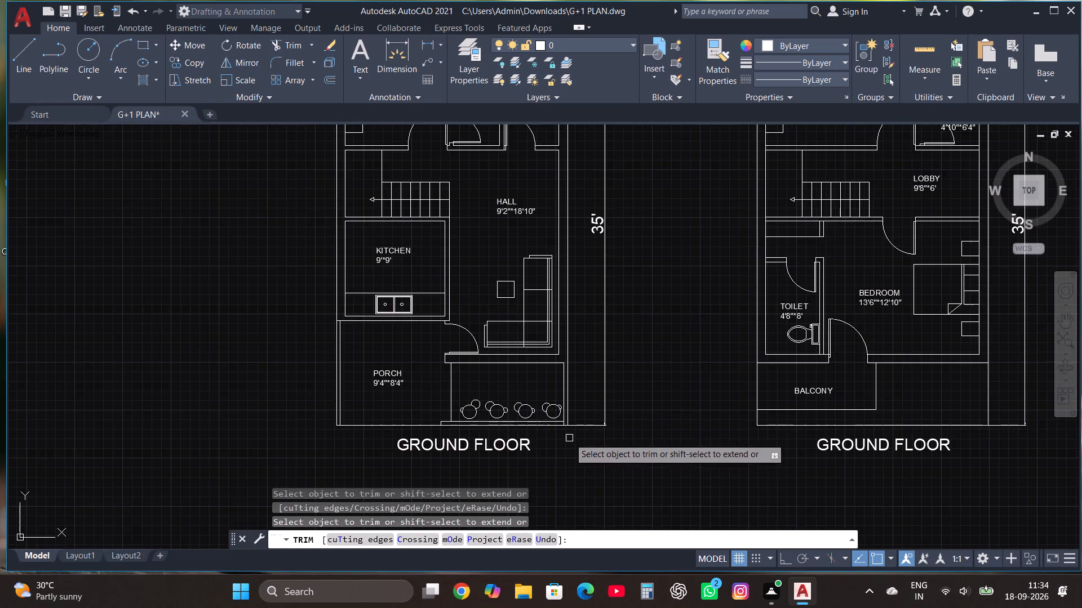
scroll(569, 438, up, 3)
click(543, 380)
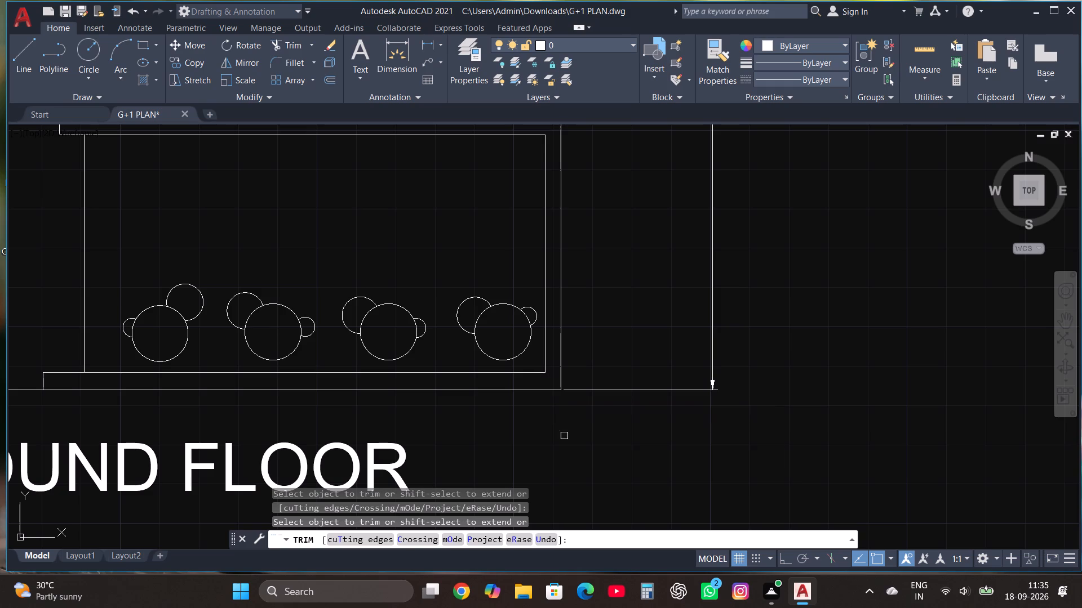
In the upper floor plan, trim the stair-side outer wall's inner line across the ends of the two walls enclosing the stair.
scroll(591, 468, down, 2)
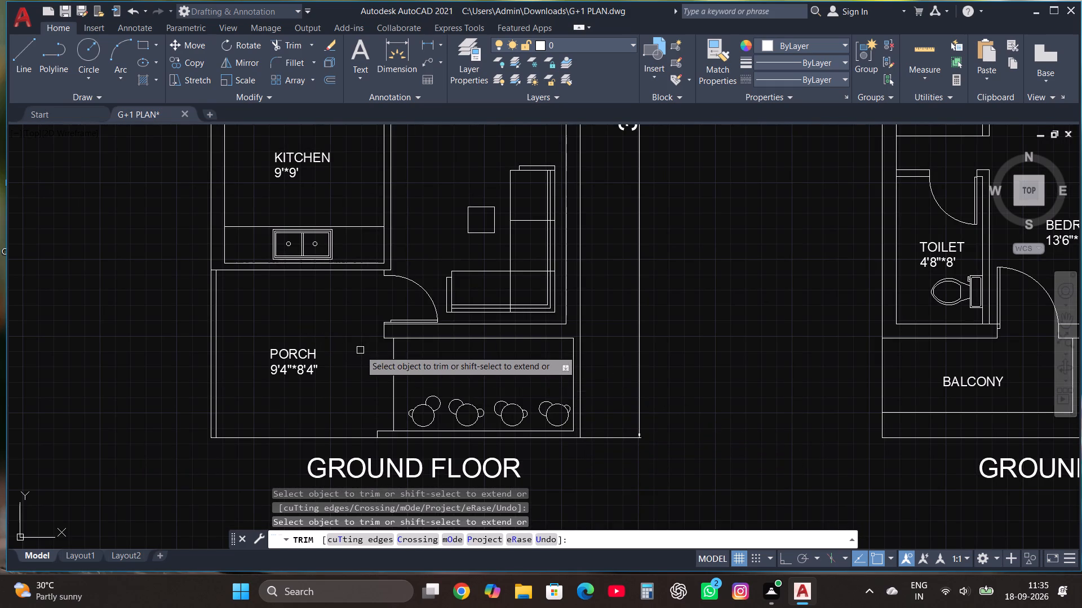
scroll(360, 350, down, 1)
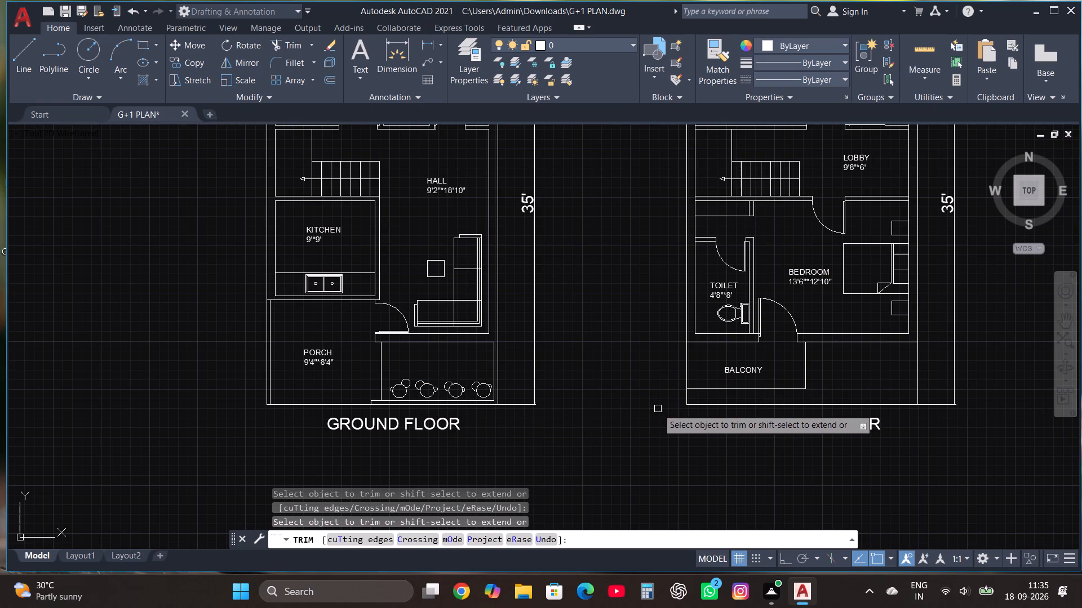
scroll(712, 191, up, 4)
click(614, 217)
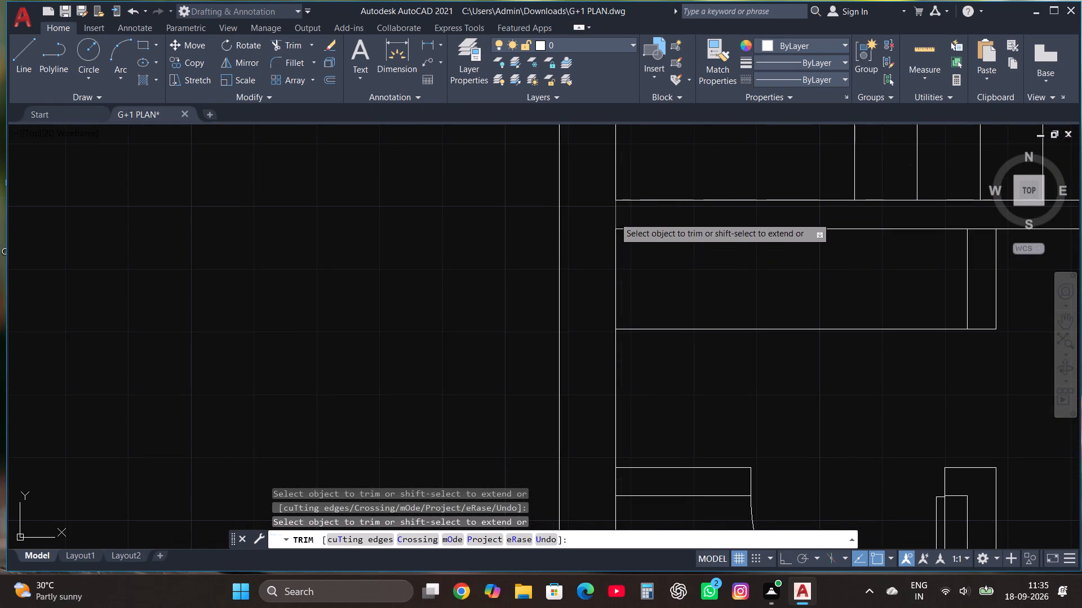
click(613, 222)
scroll(511, 331, down, 3)
scroll(560, 424, down, 2)
scroll(573, 261, up, 3)
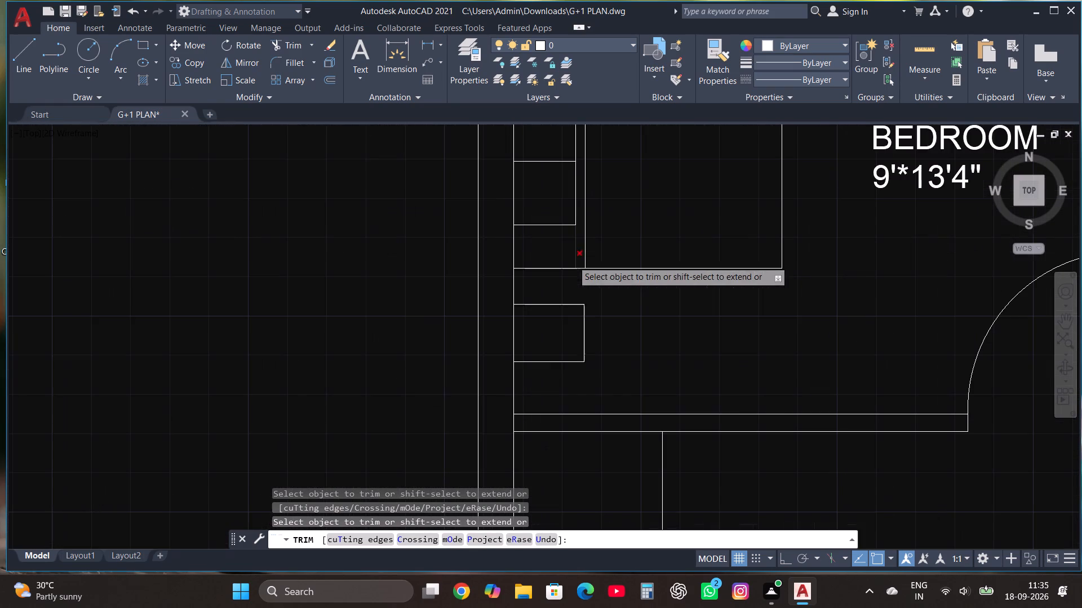
click(516, 424)
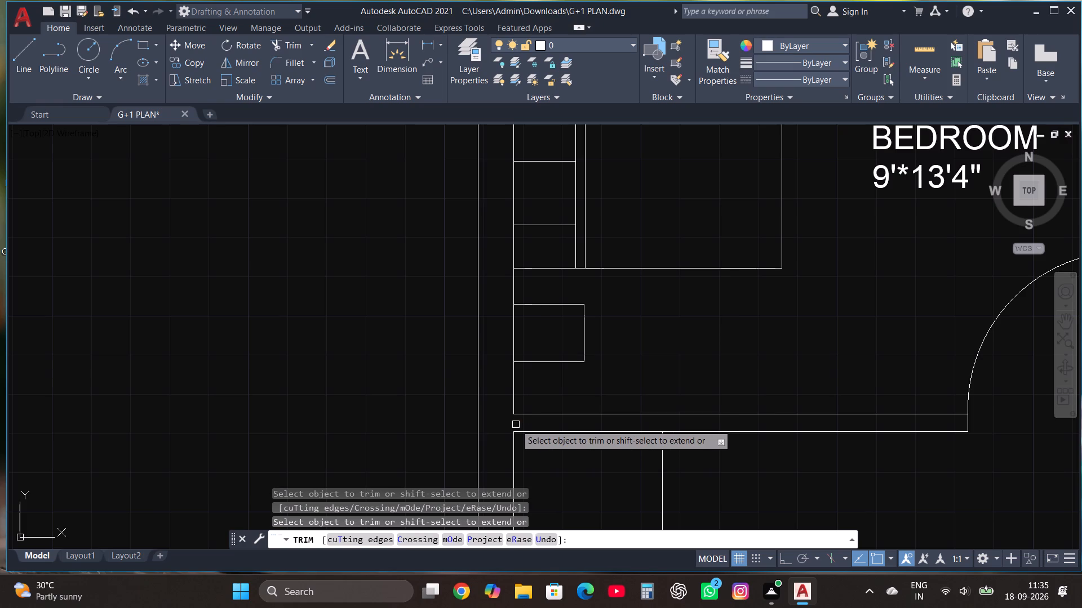
Trim the opposite outer wall's inner line across the ends of the QTS-toilet, toilet-lobby and lobby-bedroom walls on the upper floor.
scroll(516, 424, down, 2)
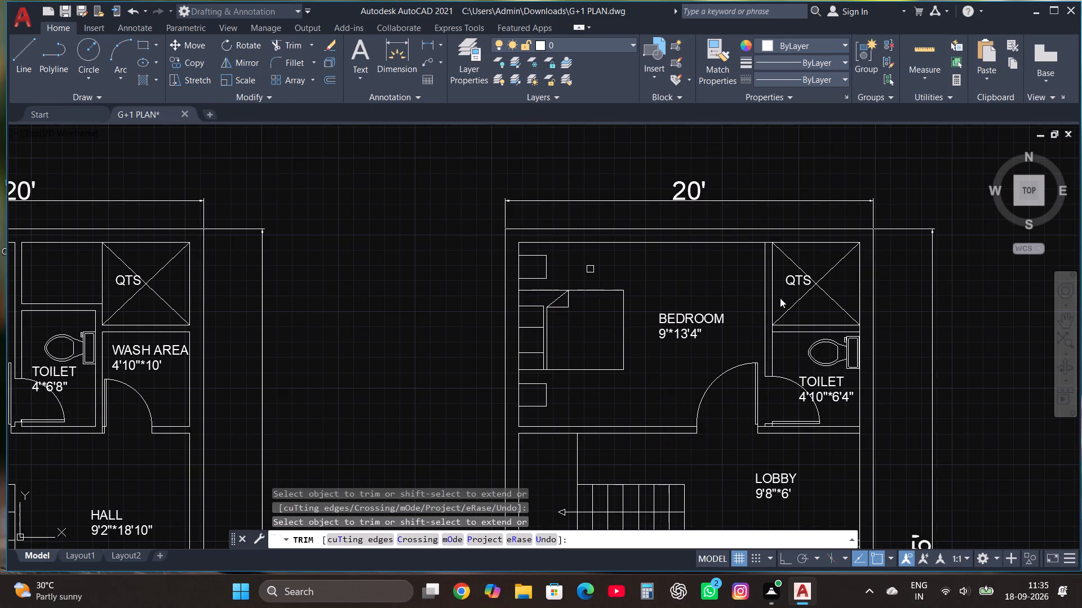
scroll(861, 327, up, 3)
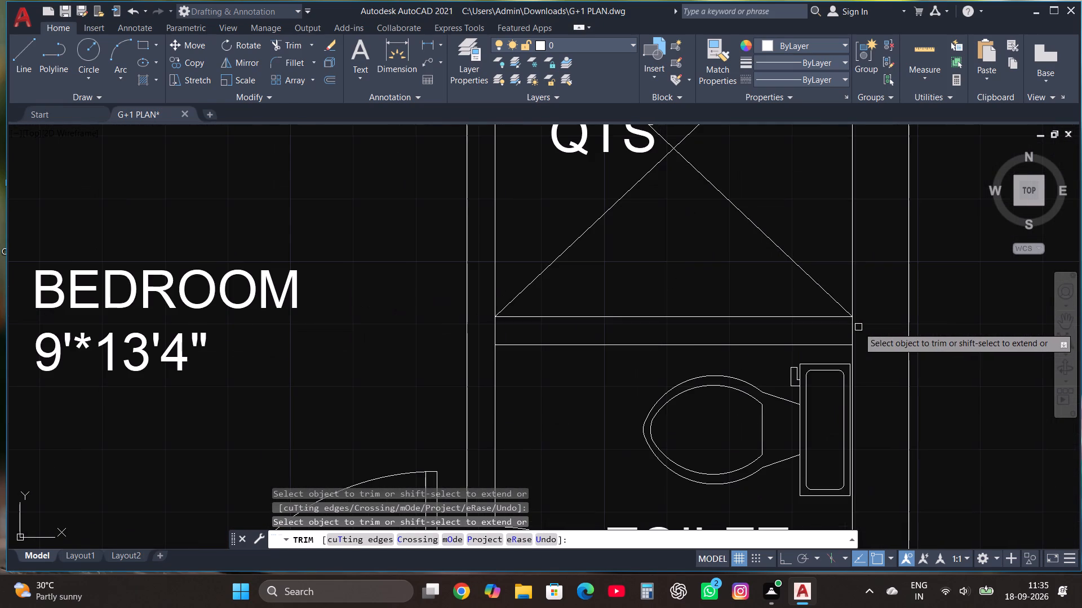
click(854, 327)
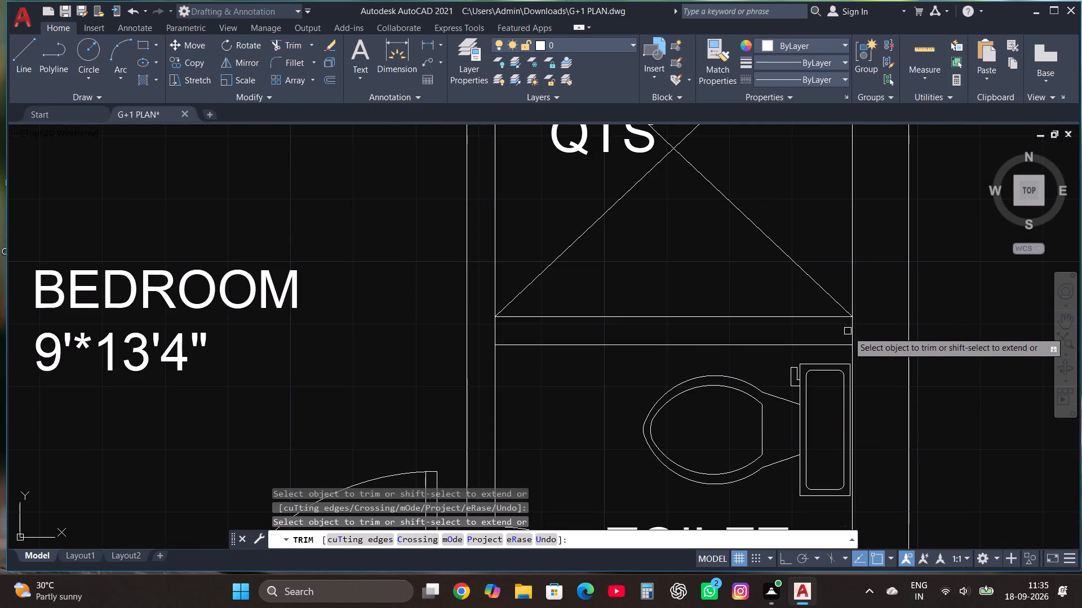
click(853, 334)
scroll(560, 252, down, 4)
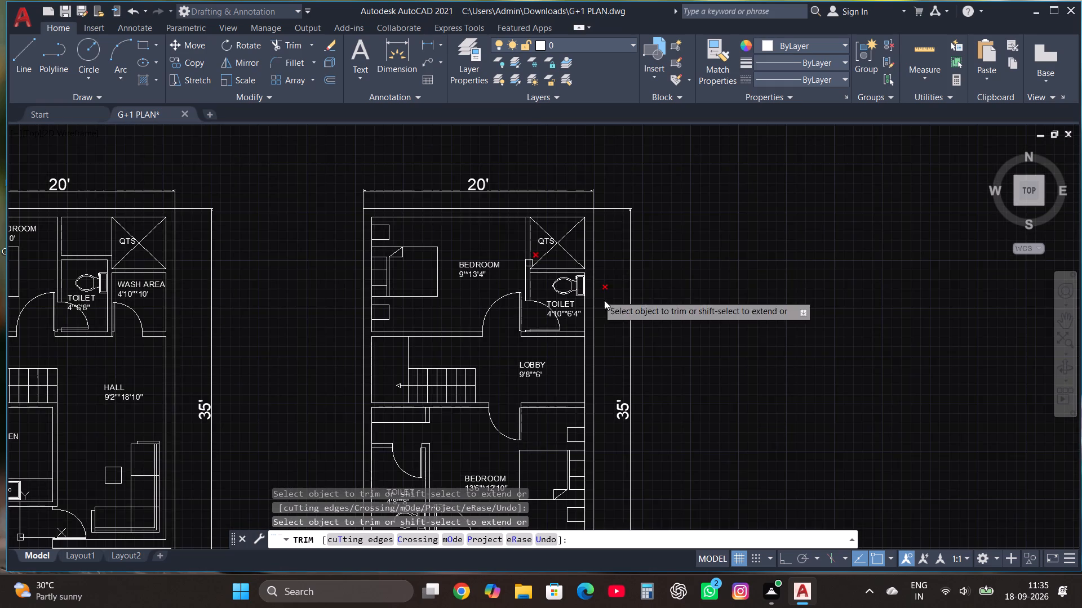
scroll(606, 338, up, 3)
click(518, 328)
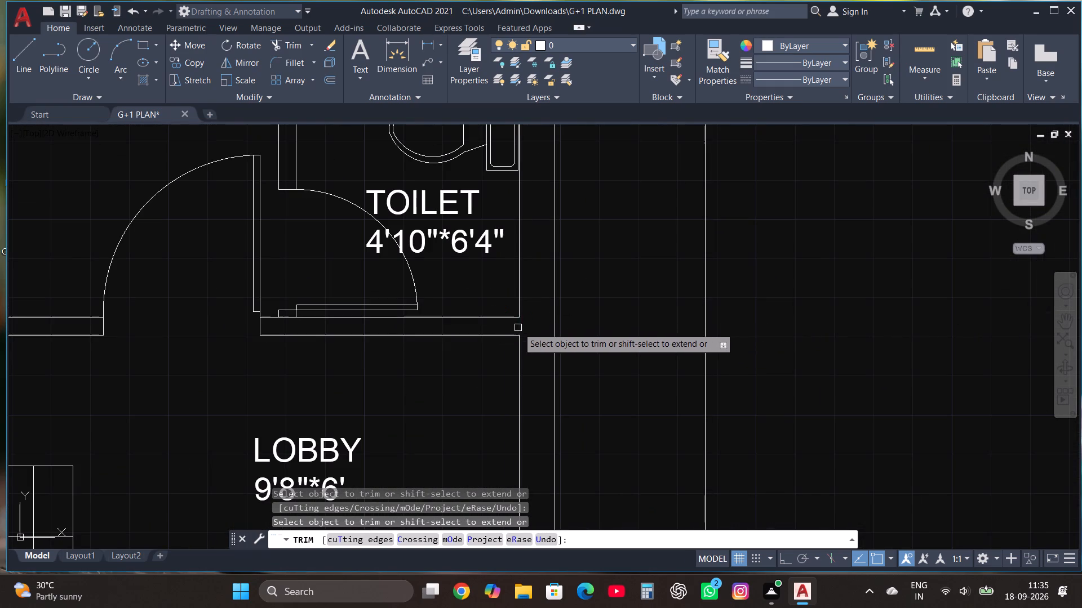
scroll(534, 242, down, 1)
scroll(542, 302, down, 1)
scroll(536, 420, up, 3)
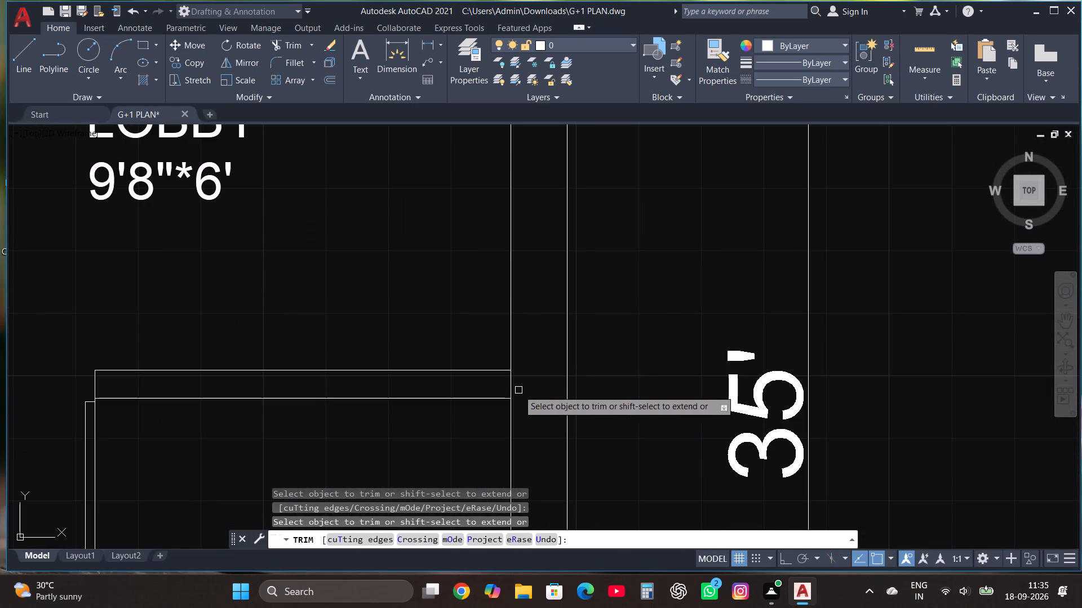
click(511, 386)
scroll(581, 253, down, 4)
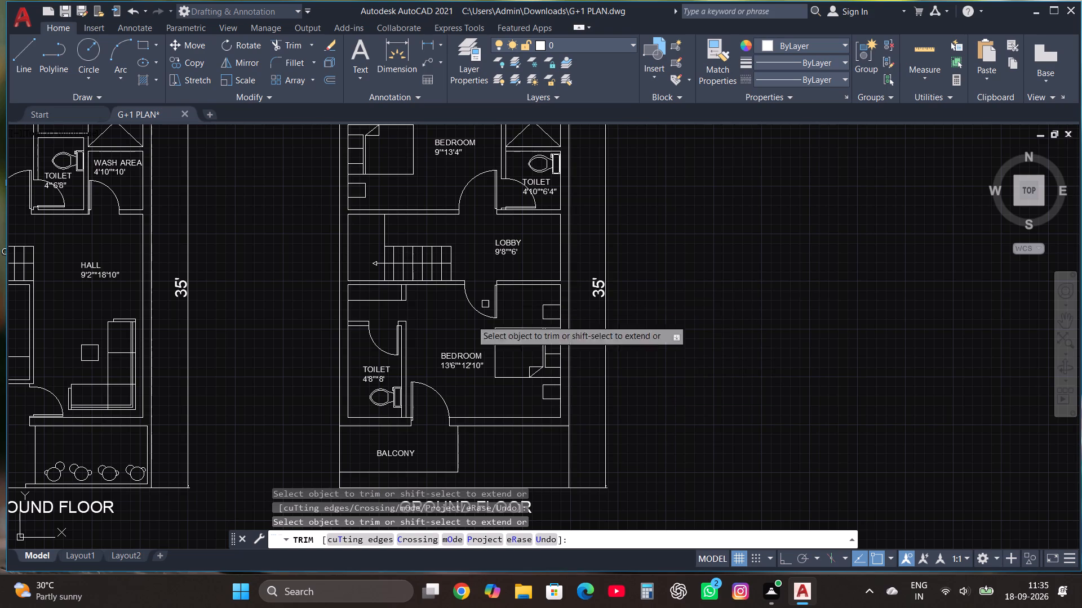
key(Escape)
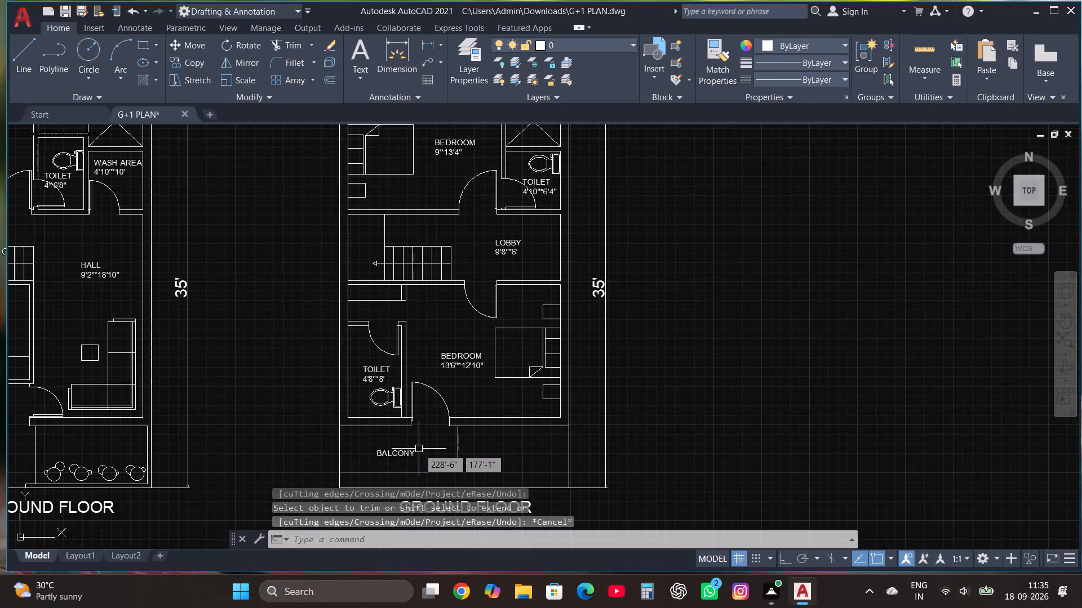
Draw a short line across the ground-floor kitchen-porch wall just west of the sink, and trim its overhang to the wall thickness.
scroll(427, 447, down, 1)
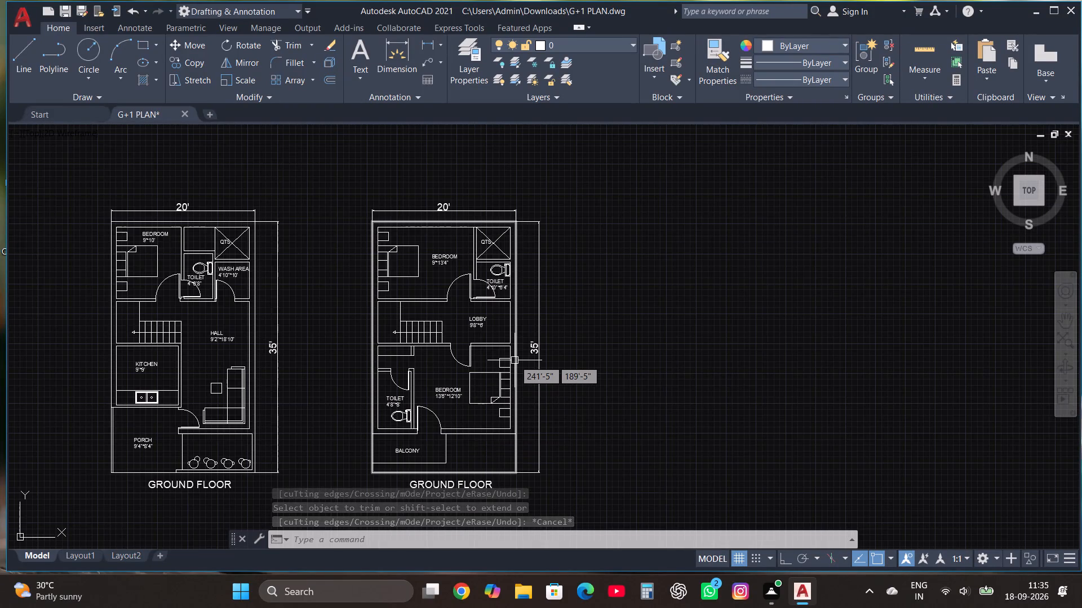
scroll(515, 360, down, 1)
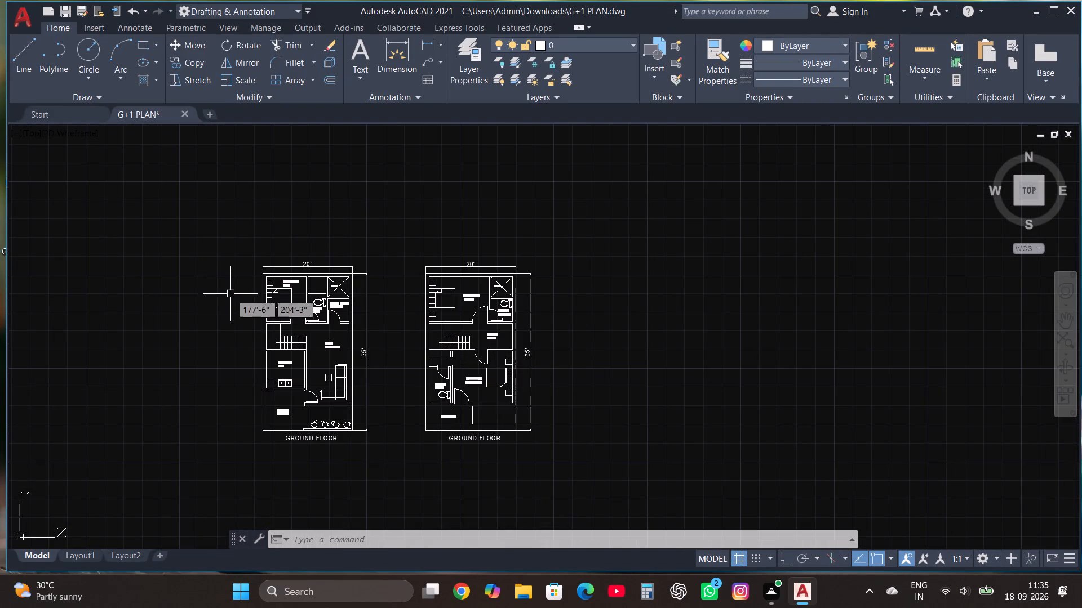
scroll(246, 404, up, 3)
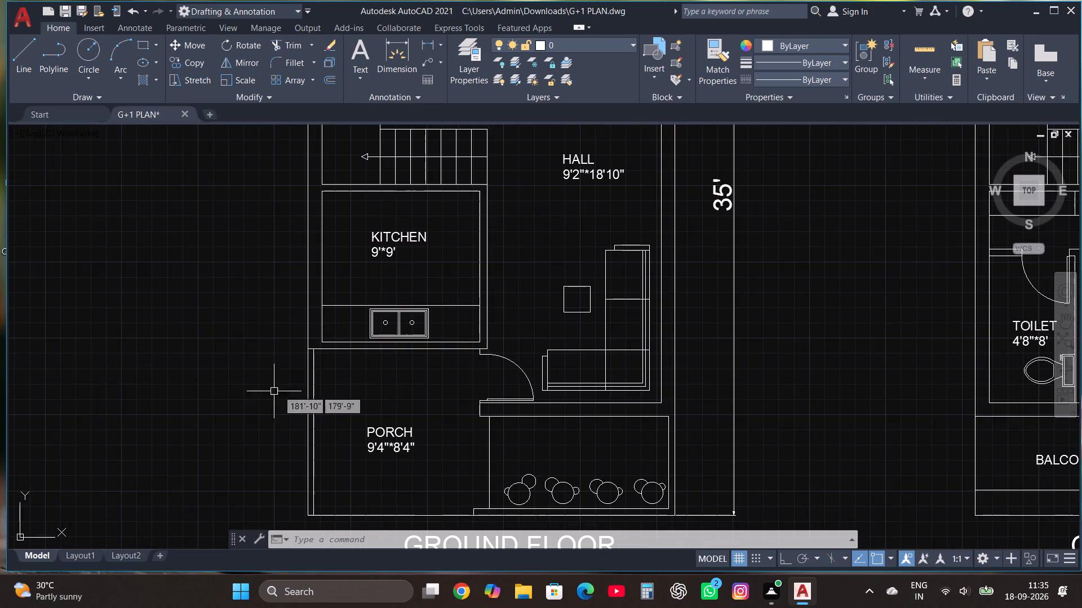
scroll(391, 348, up, 2)
click(23, 63)
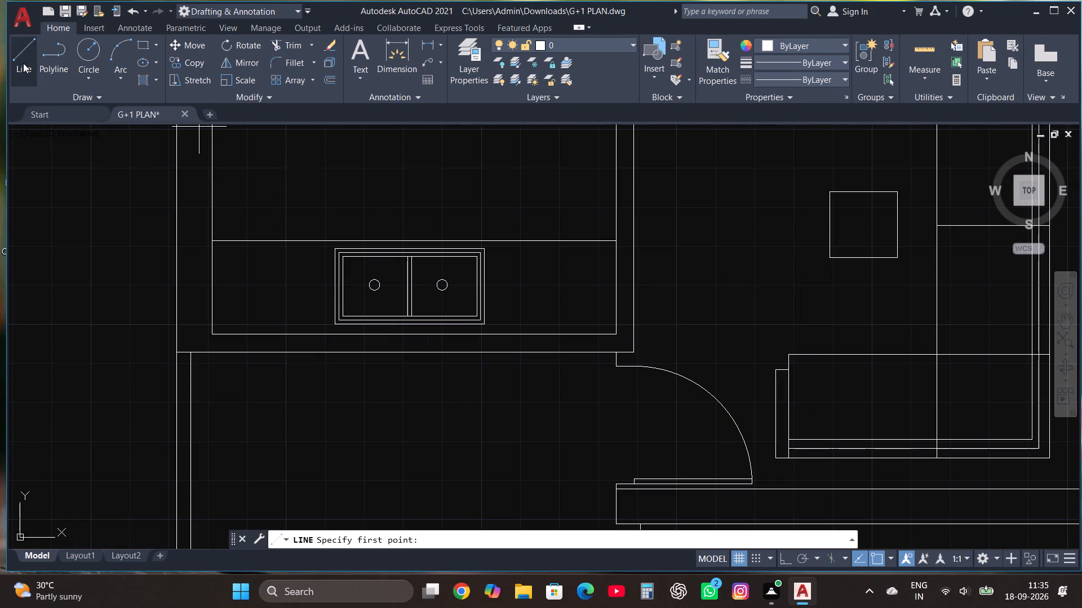
click(307, 335)
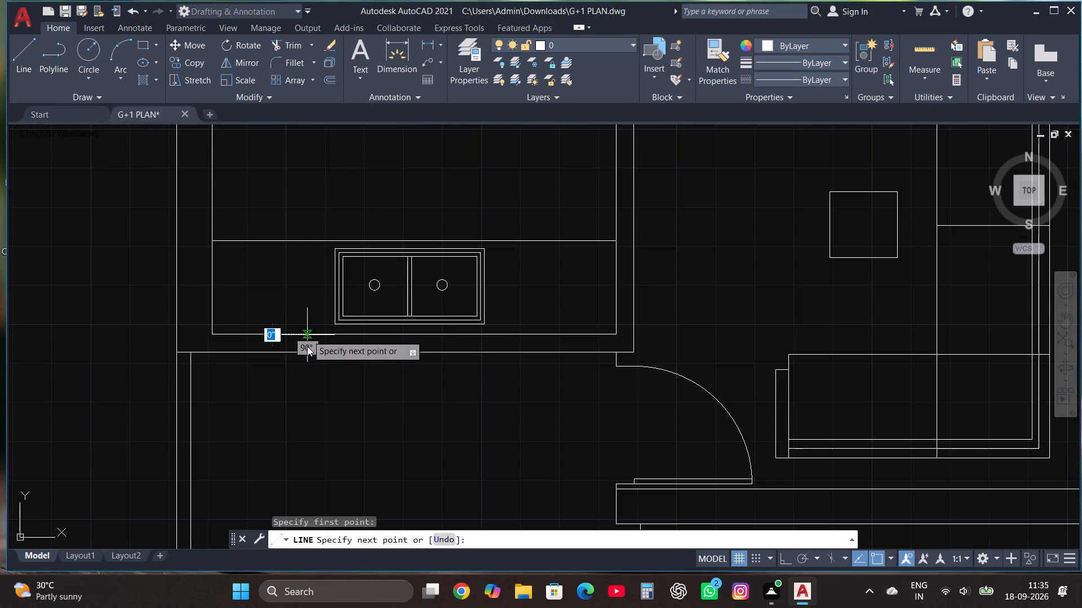
click(307, 374)
click(300, 43)
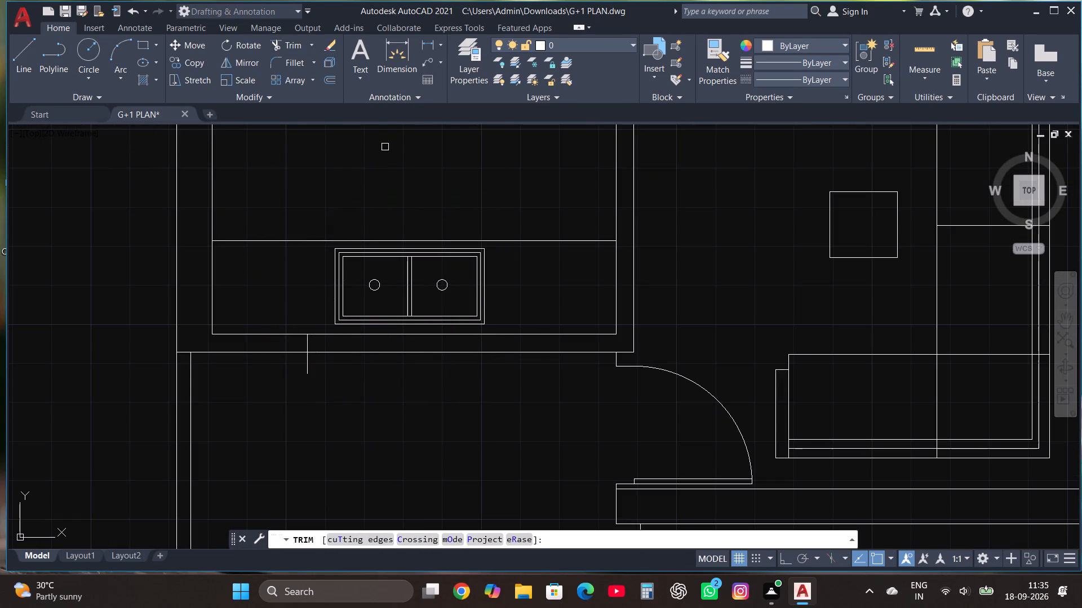
click(311, 372)
click(304, 370)
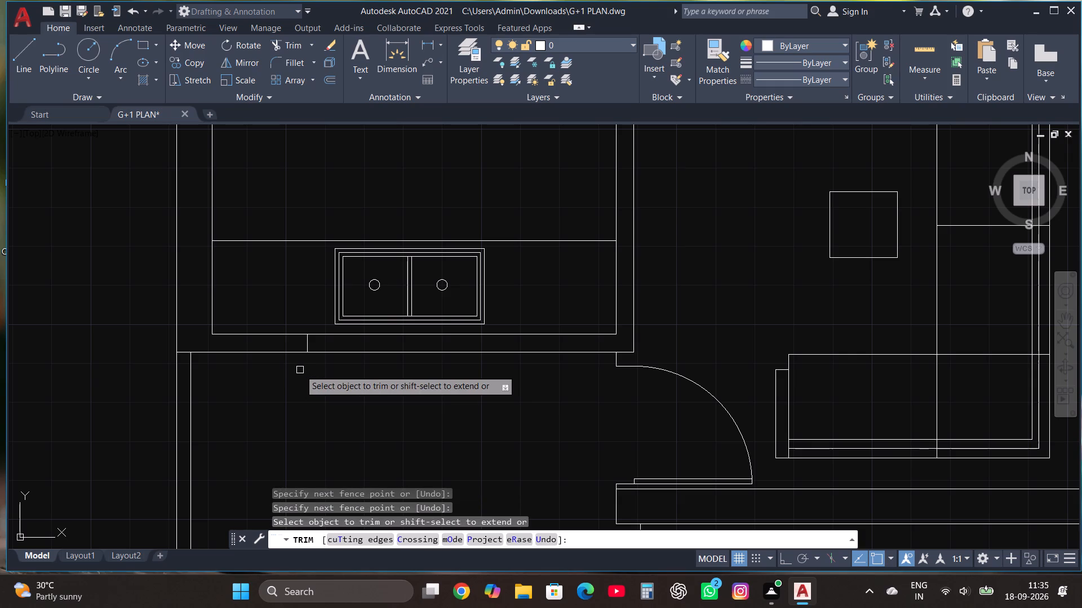
key(Escape)
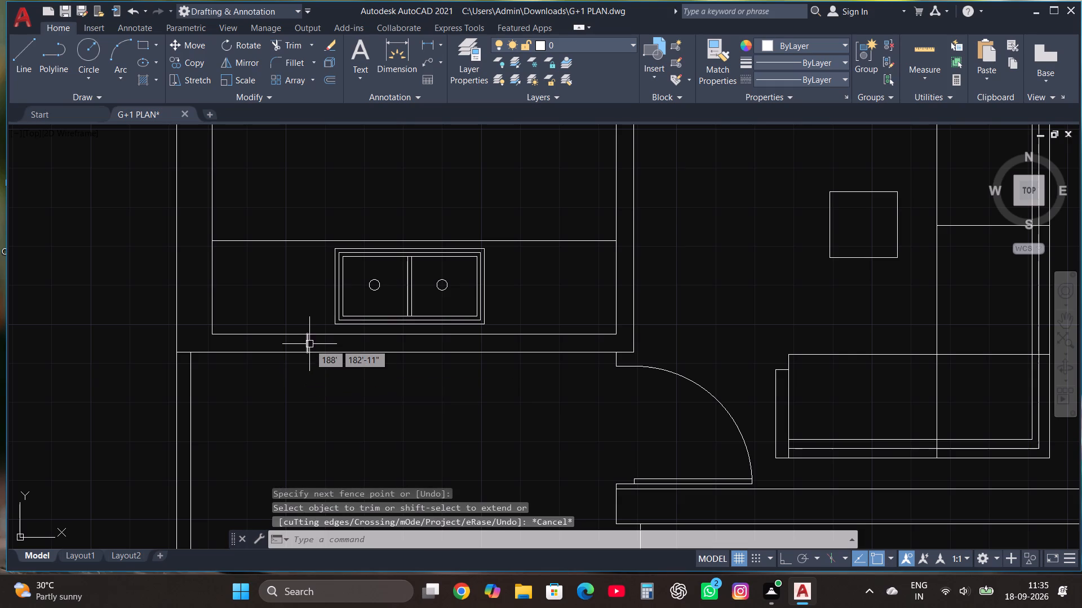
Copy the short line across the kitchen-porch wall 4' east along the wall to mark the window's other end.
click(309, 344)
click(182, 64)
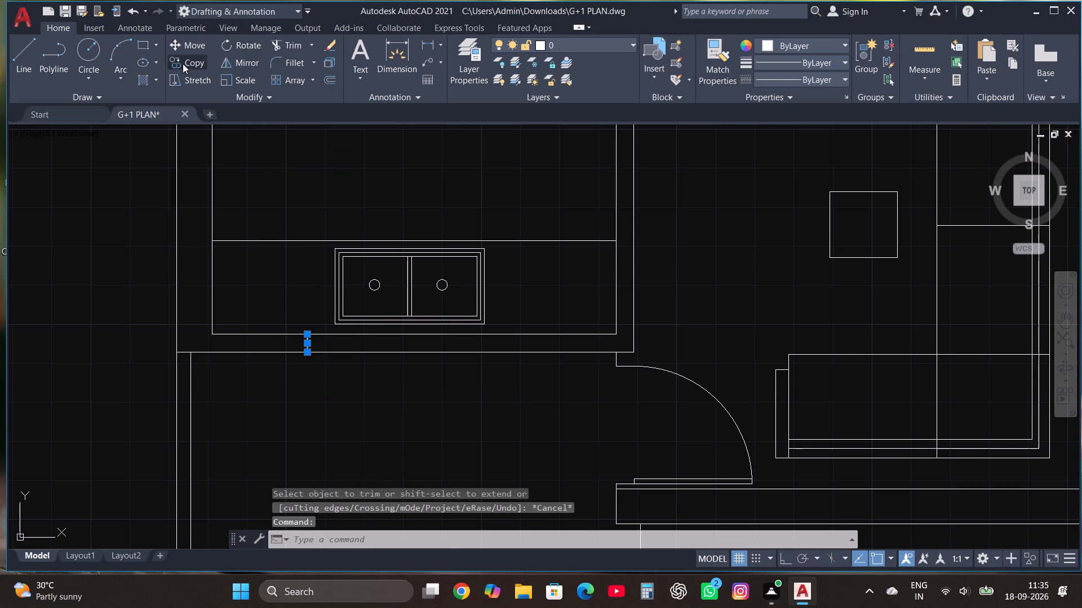
click(304, 343)
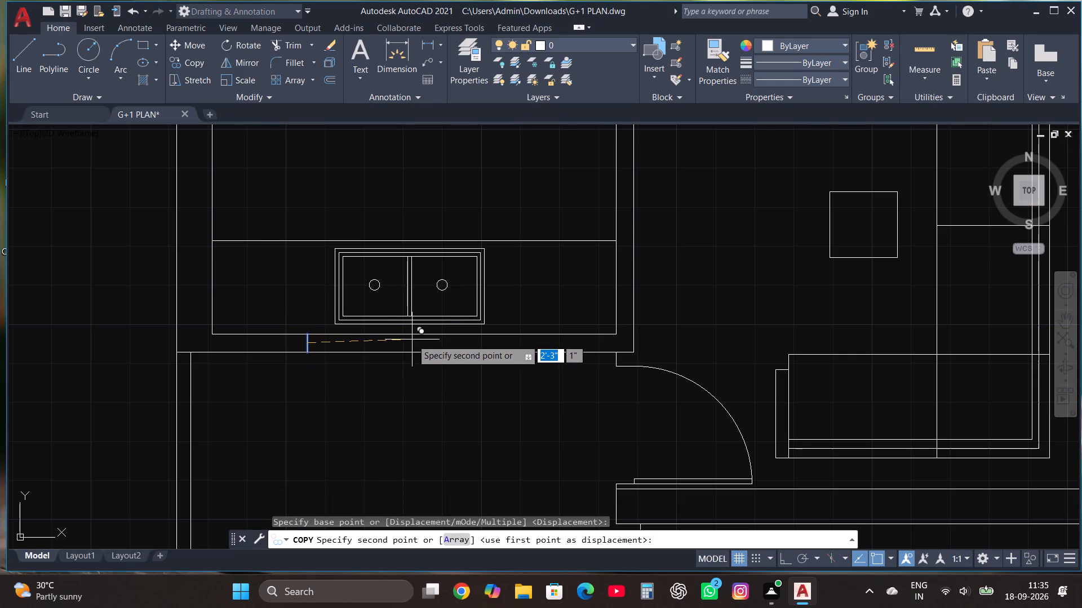
key(F8)
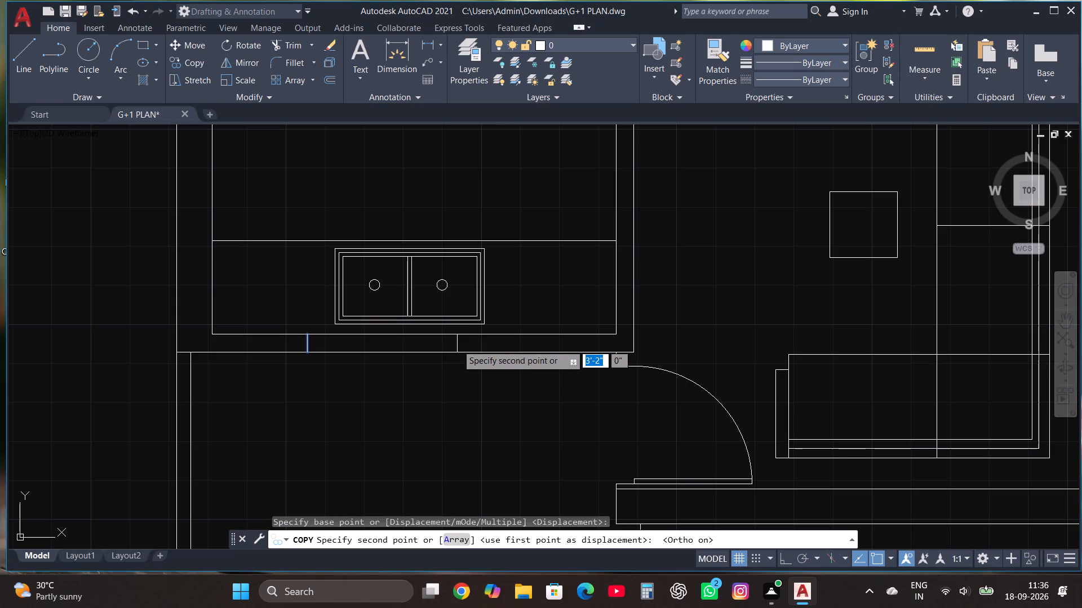
text(4')
key(Return)
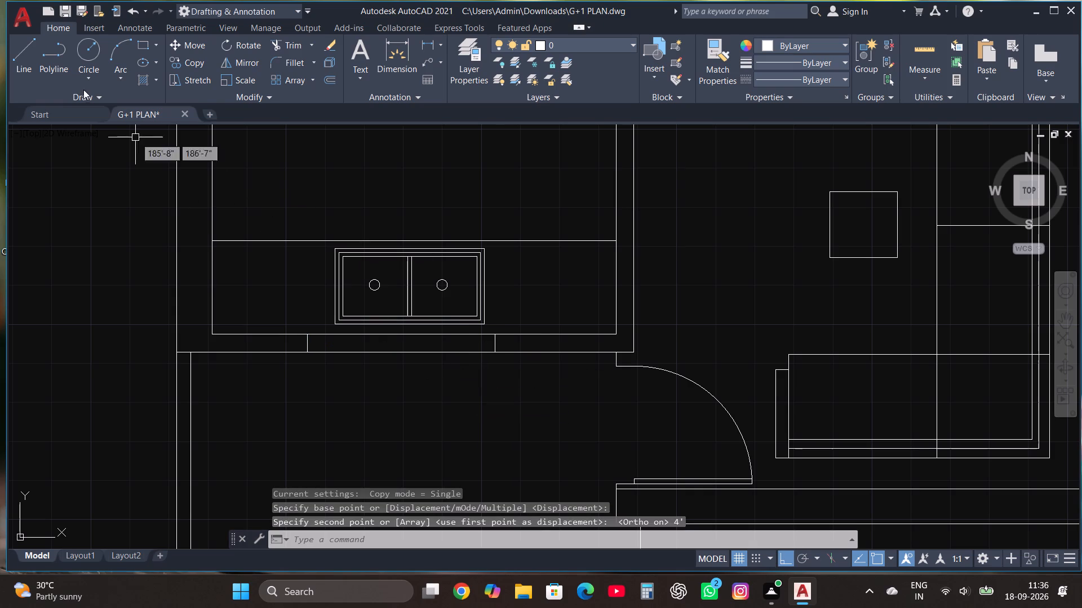
Draw the kitchen window's centre line between the midpoints of its two end lines.
click(25, 56)
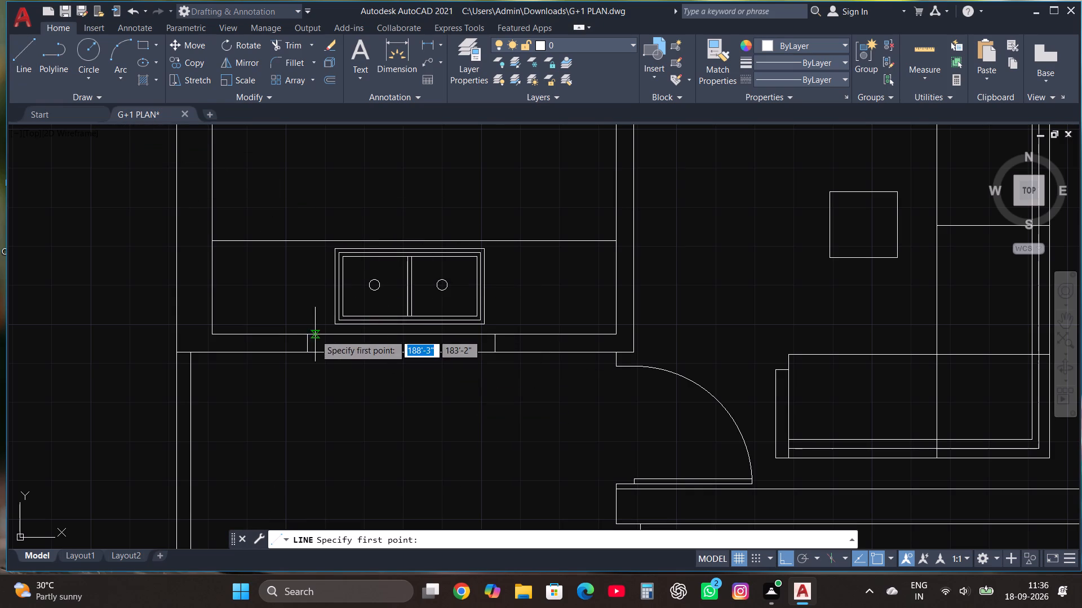
click(307, 345)
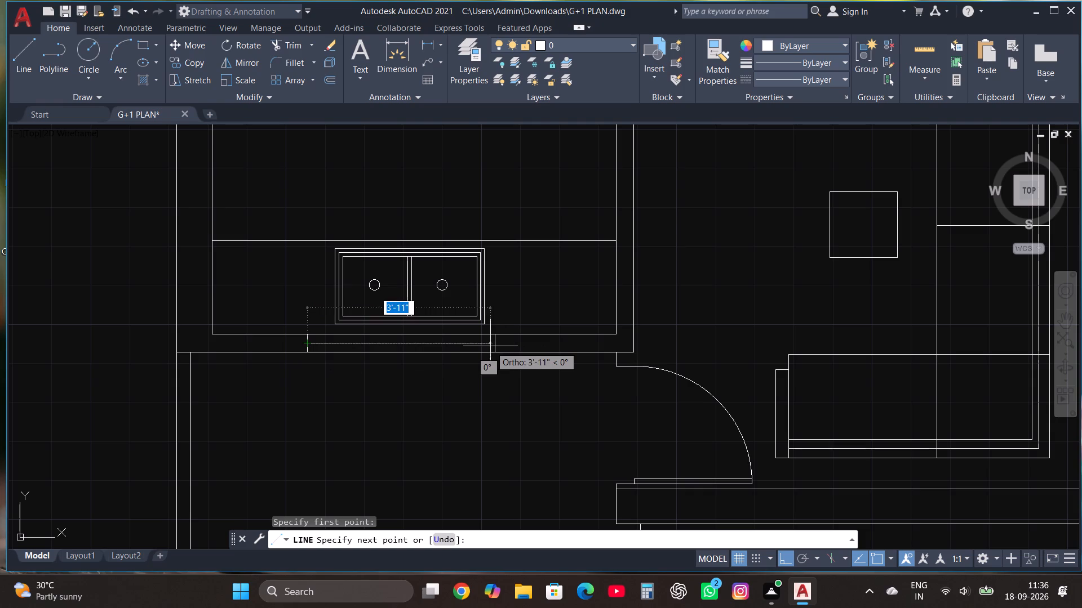
scroll(498, 348, up, 4)
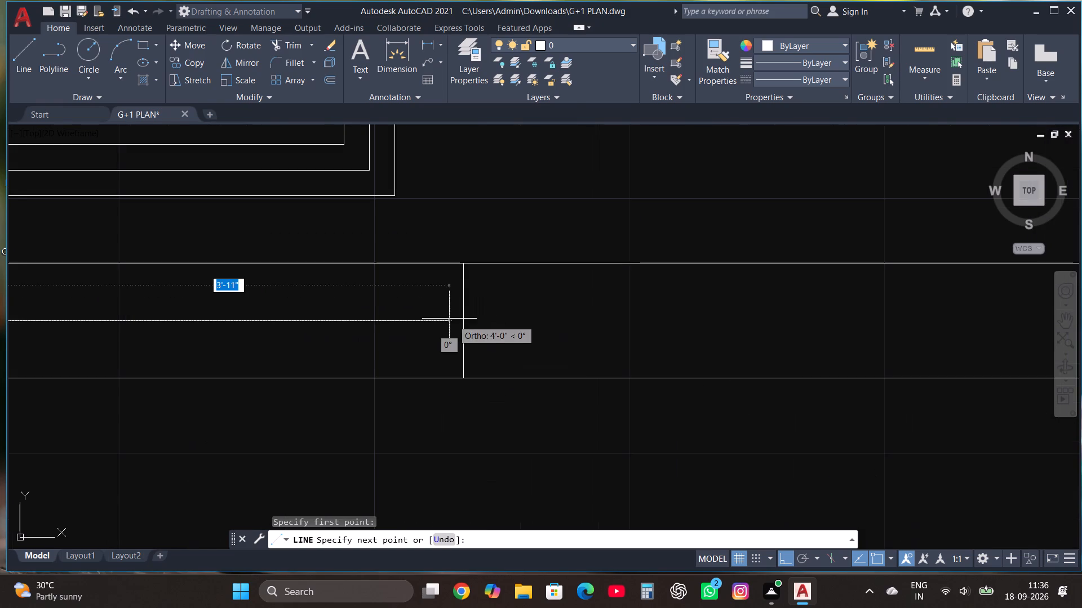
click(466, 324)
scroll(548, 357, down, 4)
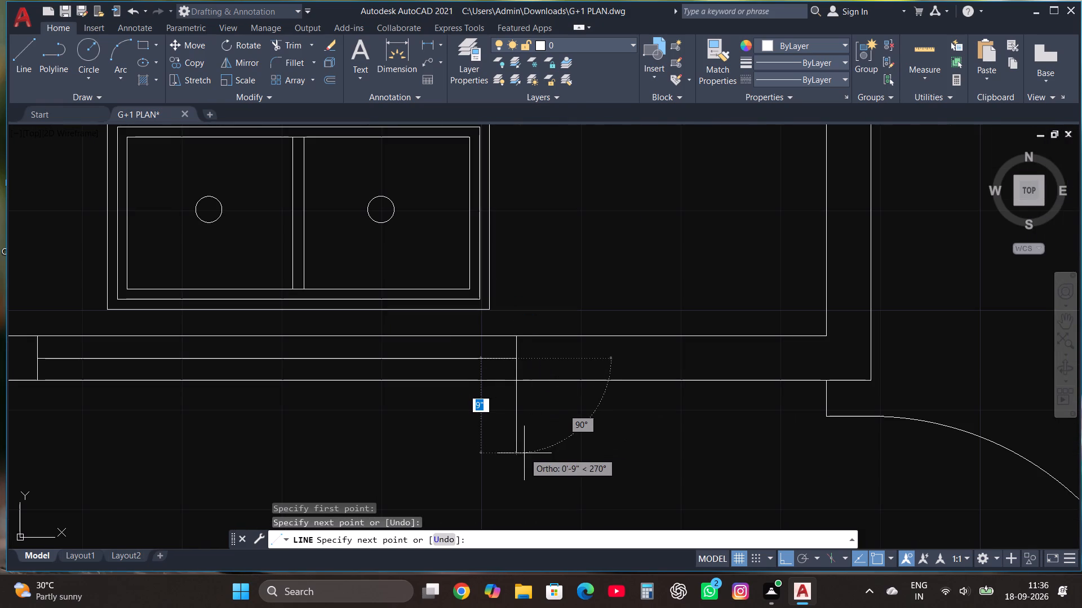
key(Escape)
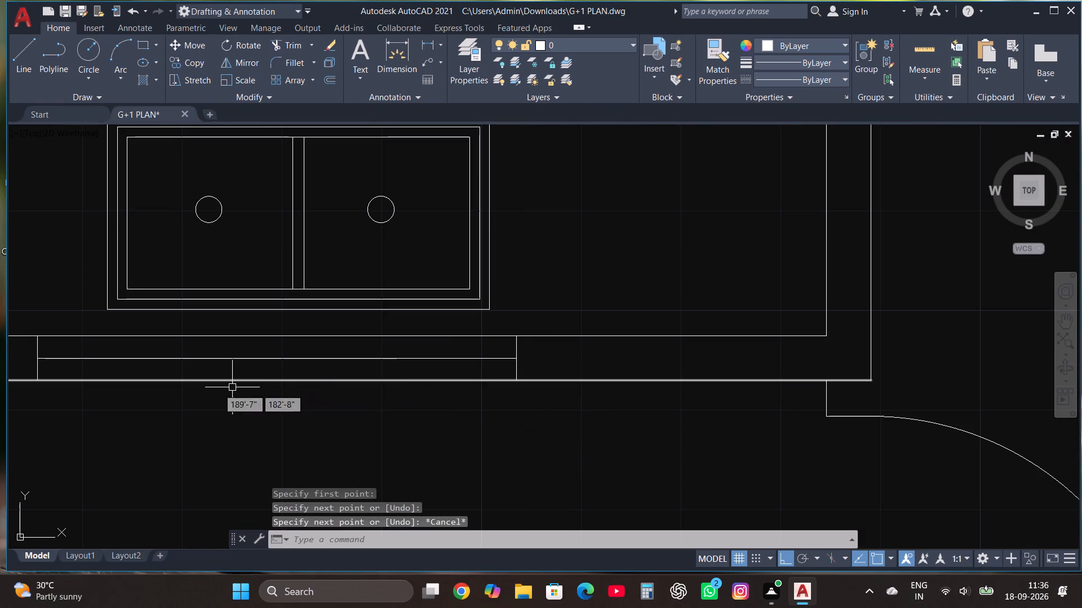
Copy the kitchen window's three lines onto the hall's front wall, between the sofa and the planted strip.
scroll(336, 369, down, 1)
click(120, 388)
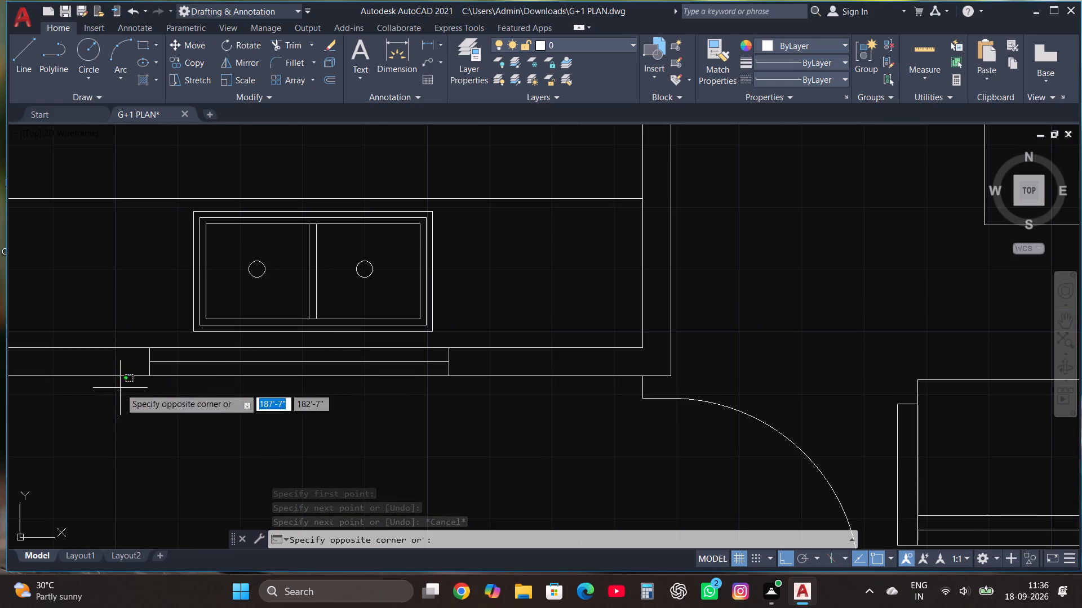
click(521, 339)
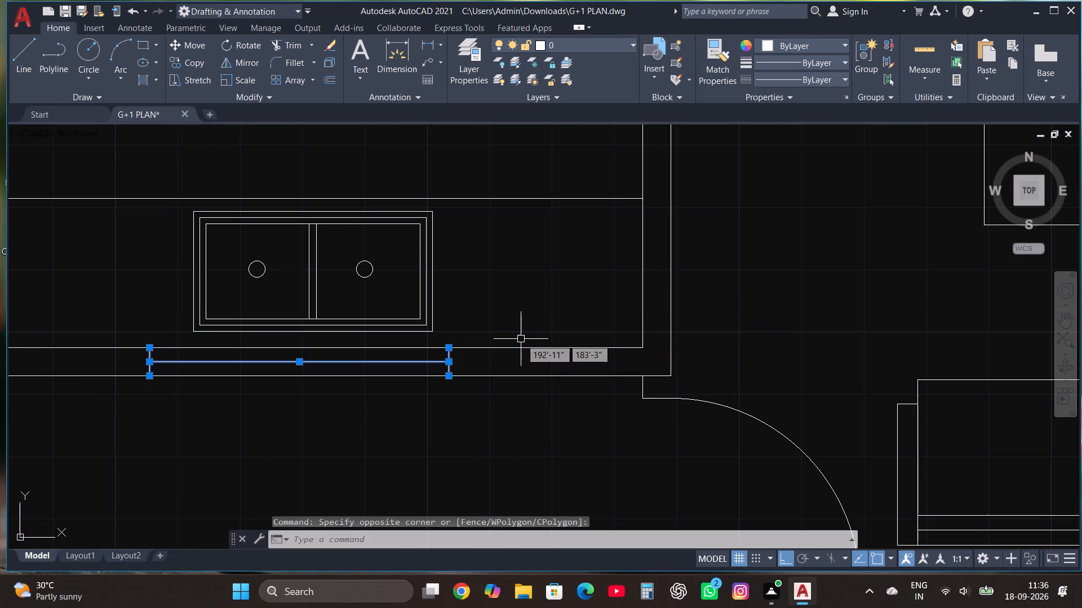
click(190, 66)
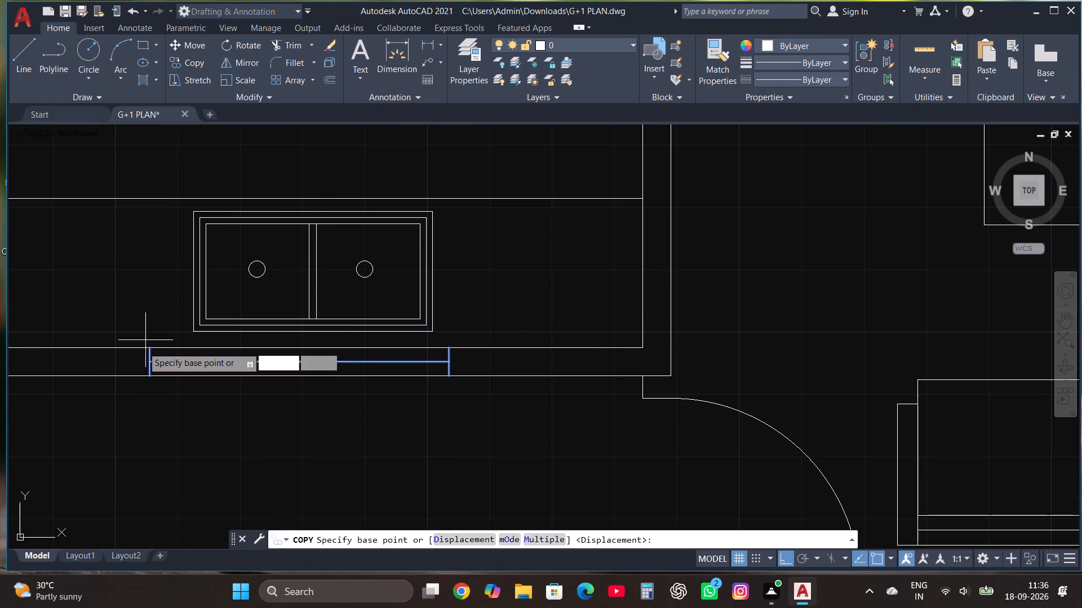
click(151, 377)
scroll(192, 295, down, 3)
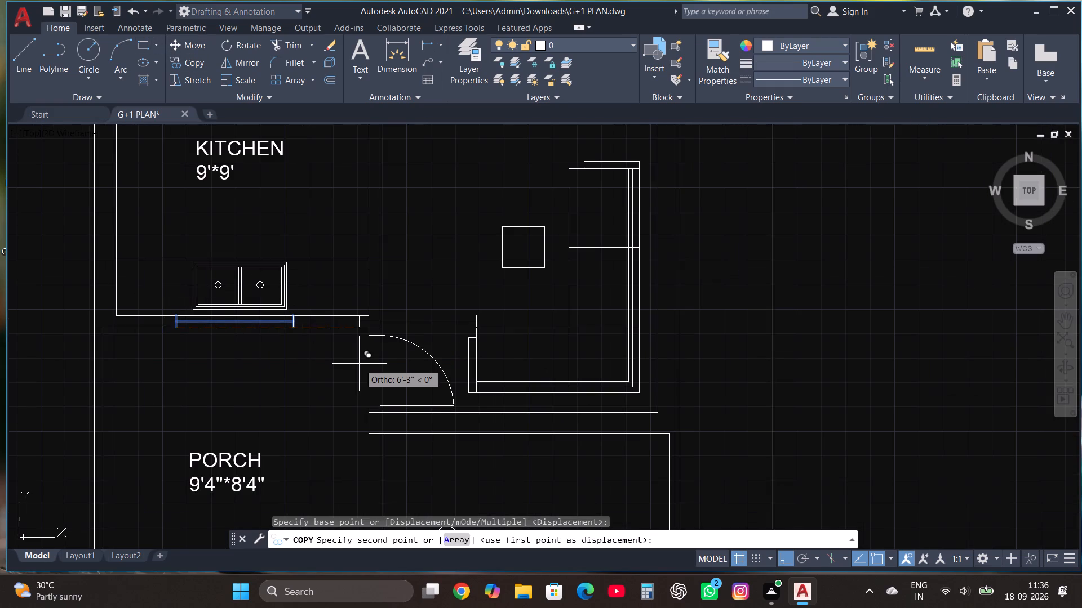
key(F8)
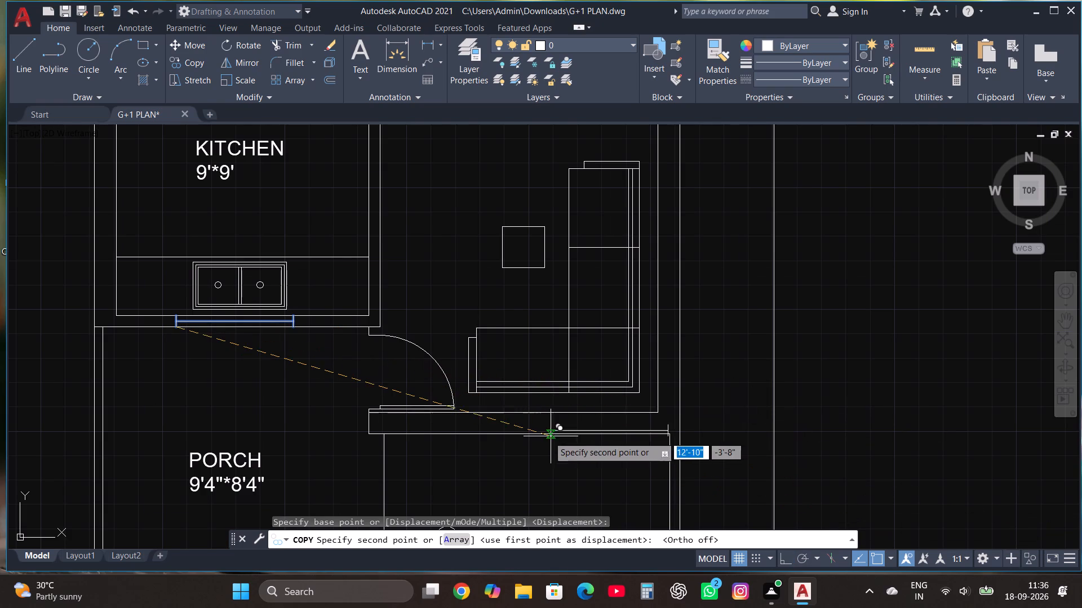
scroll(515, 422, up, 1)
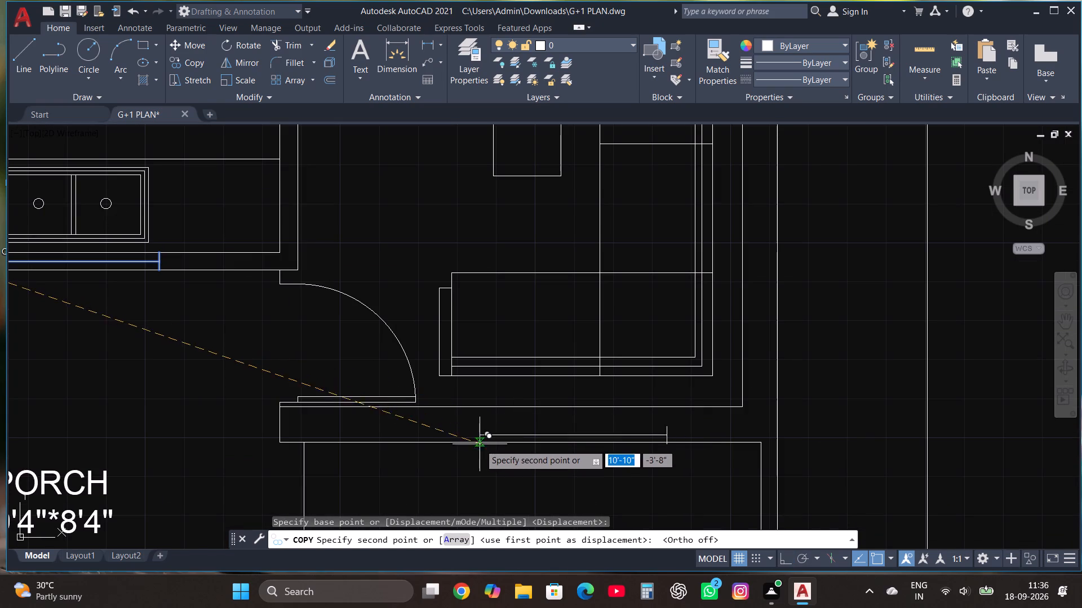
scroll(441, 314, down, 1)
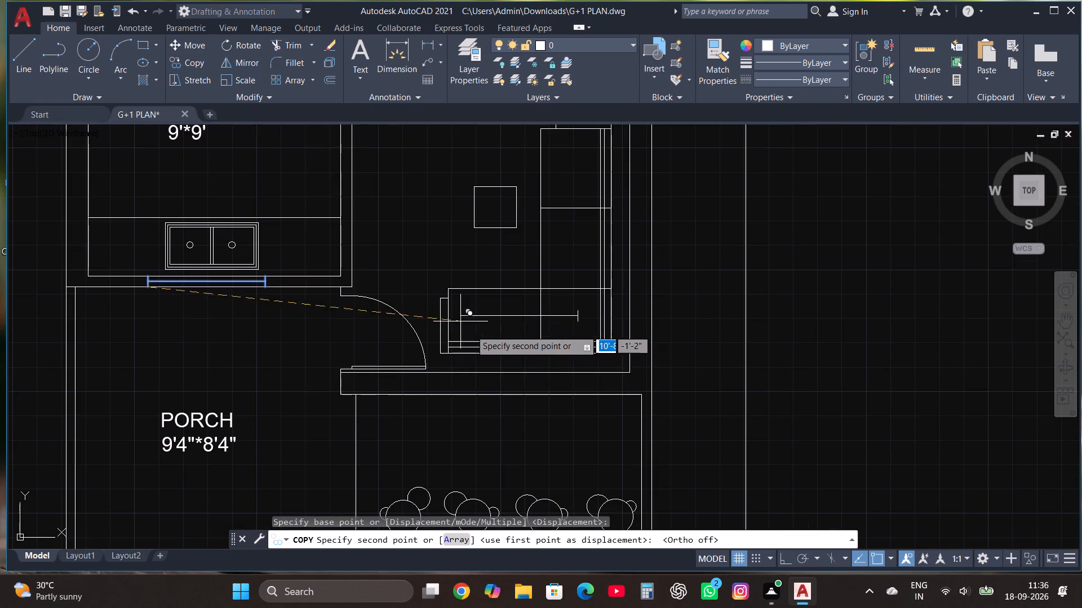
click(469, 397)
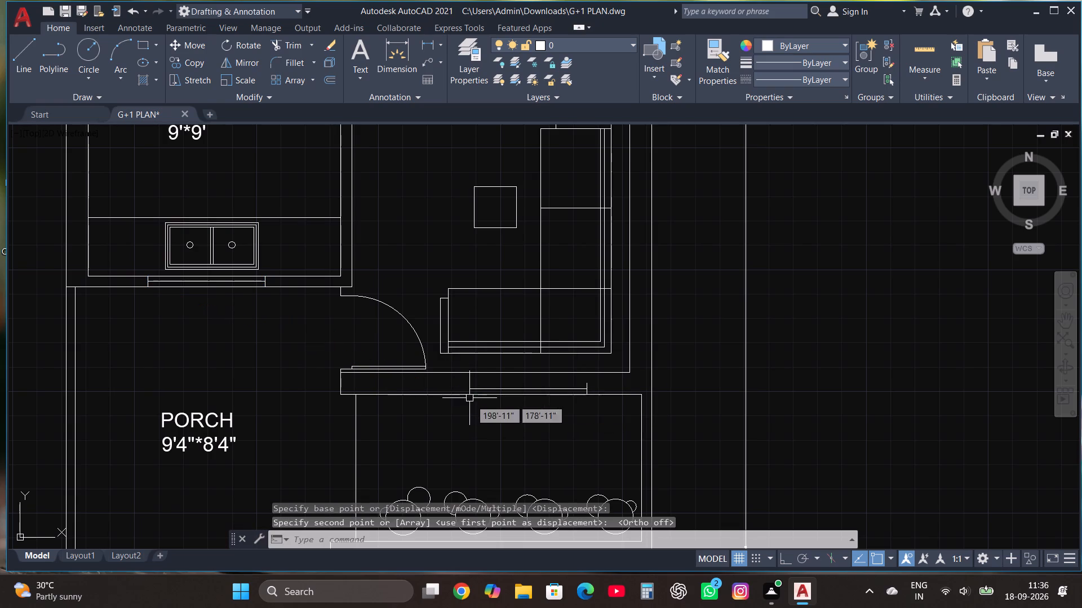
Delete the centre line of the copied window in the hall's front wall.
scroll(556, 369, up, 2)
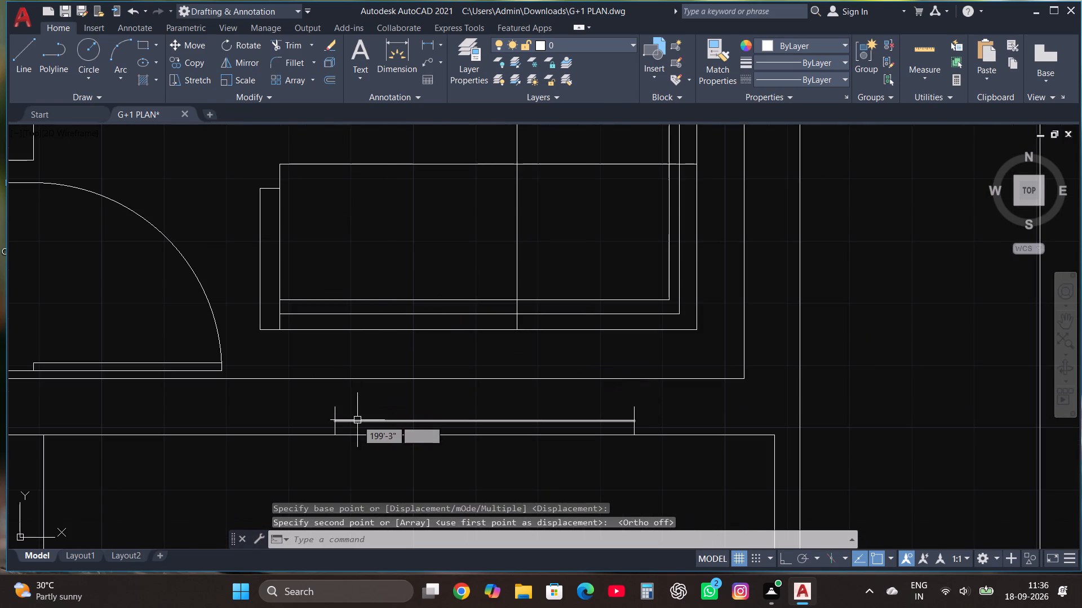
click(357, 420)
key(Delete)
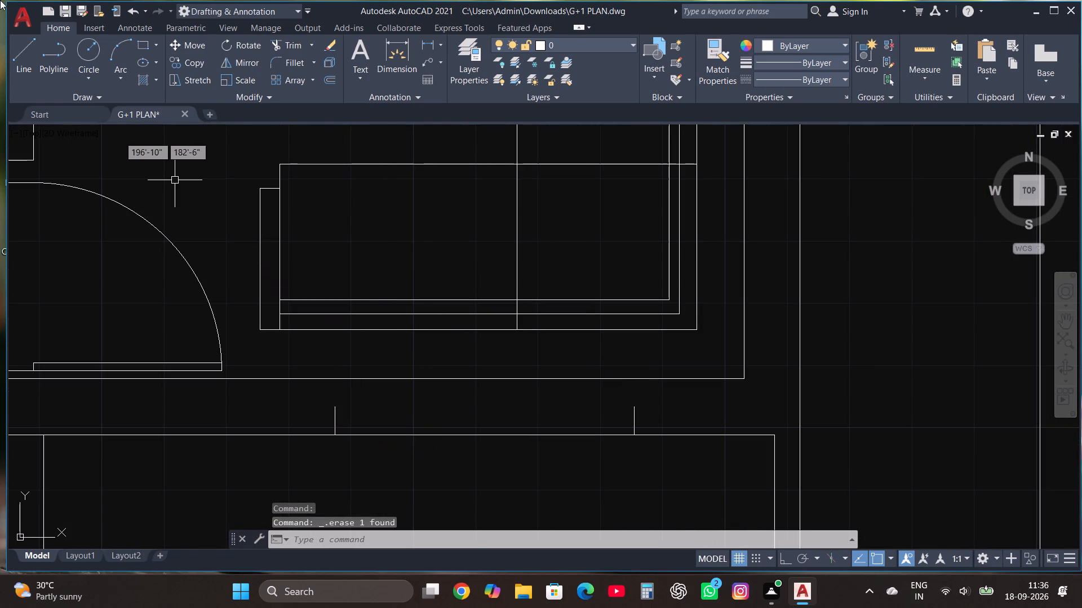
Lengthen both hall window end lines with new line segments across the thicker wall, and trim their overhangs at its inner face.
click(23, 53)
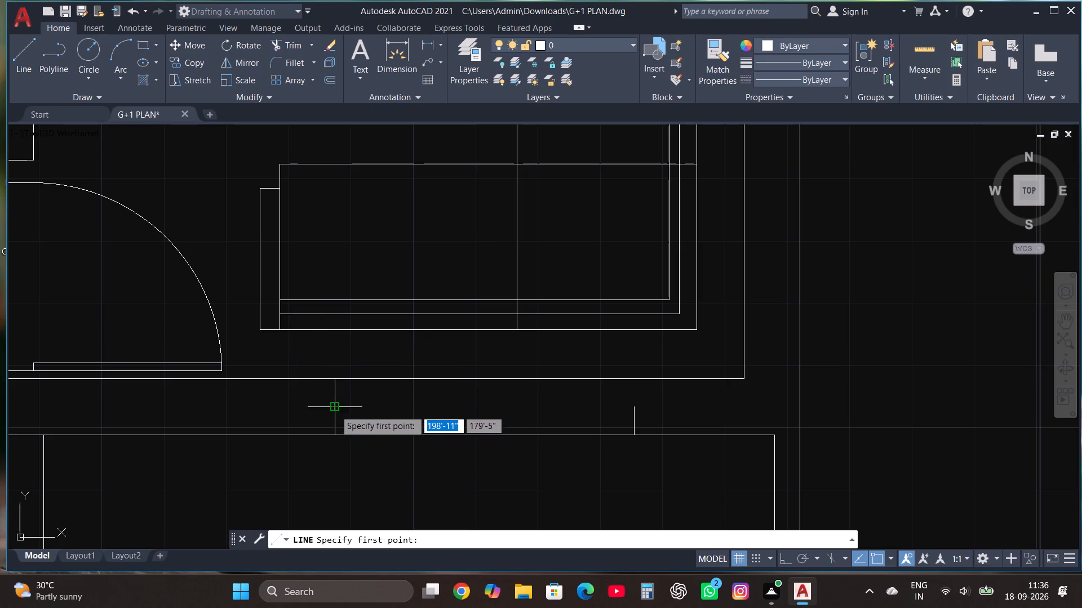
click(335, 410)
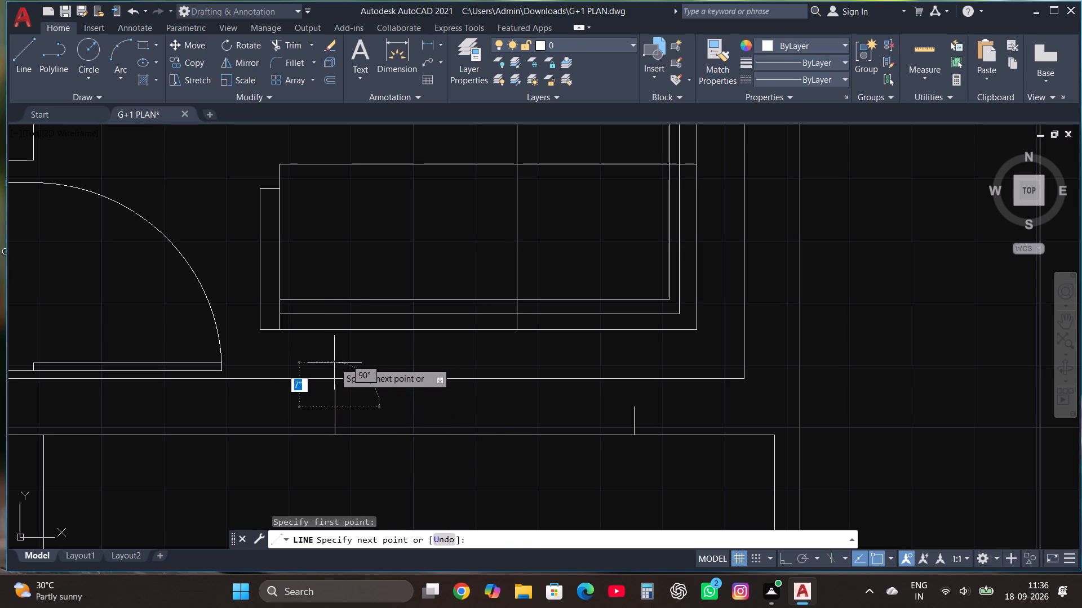
key(F8)
click(334, 363)
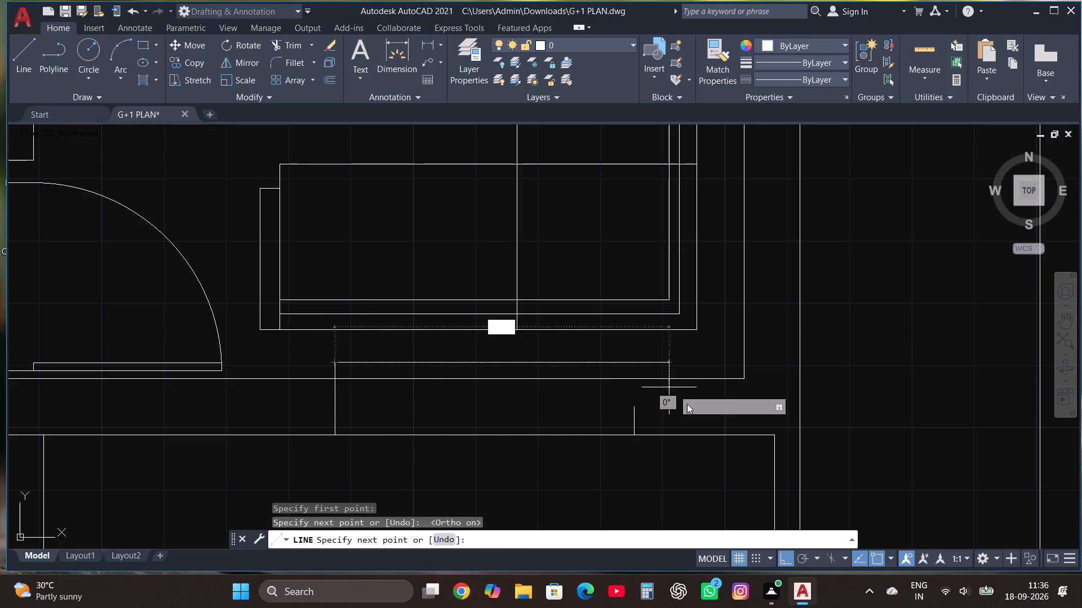
click(634, 405)
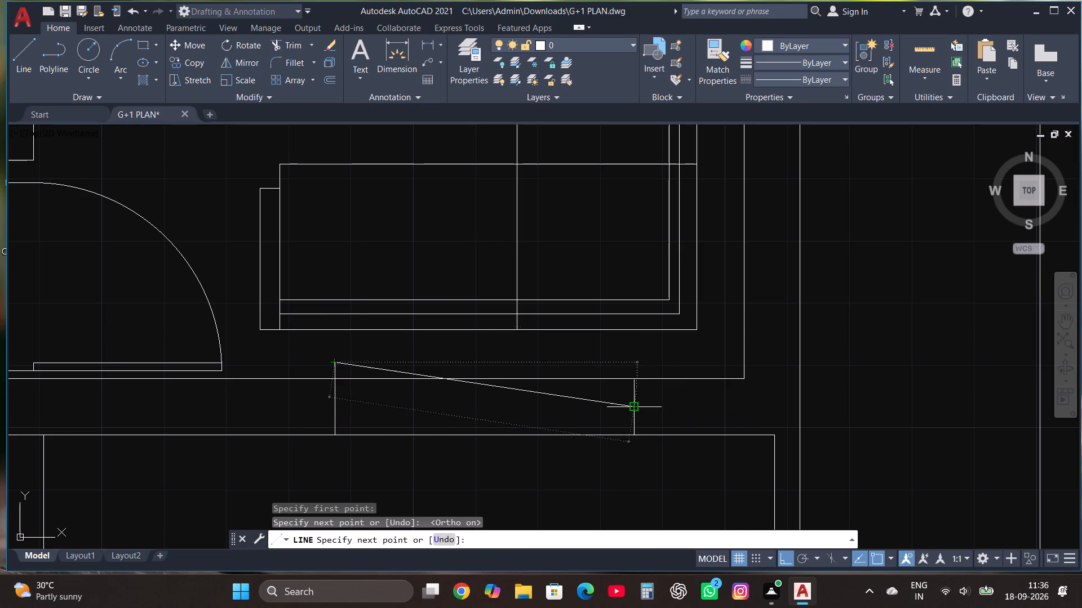
key(ctrl+z)
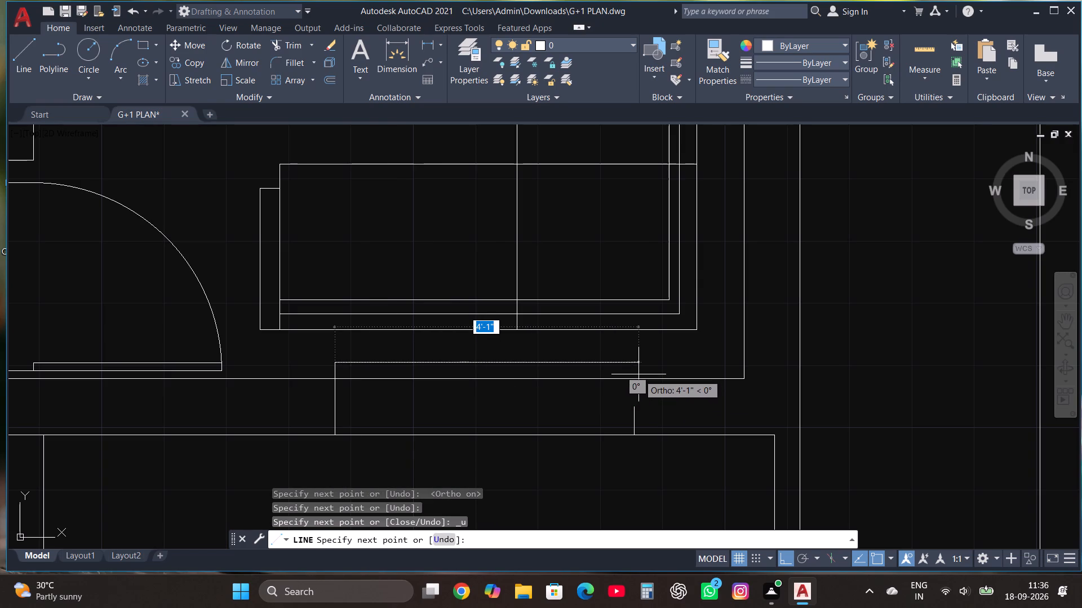
click(14, 55)
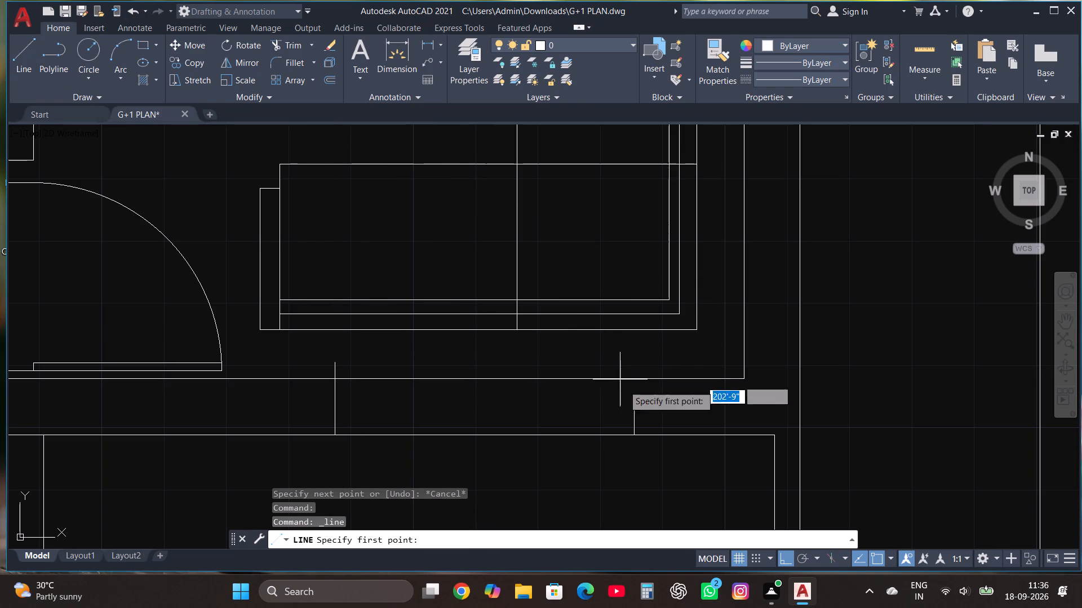
click(632, 406)
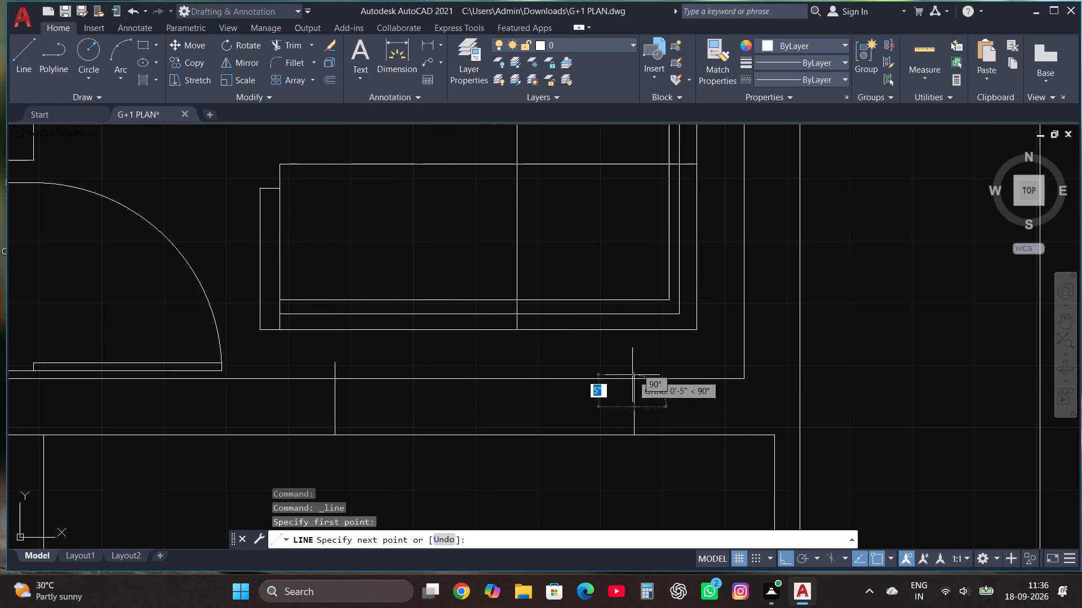
click(632, 370)
click(272, 44)
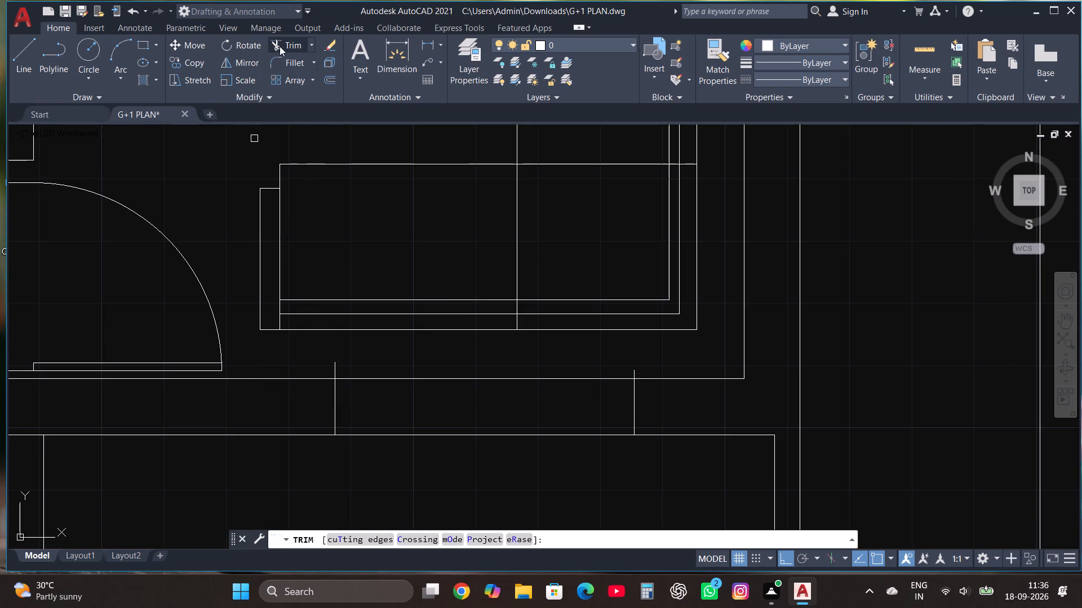
click(332, 364)
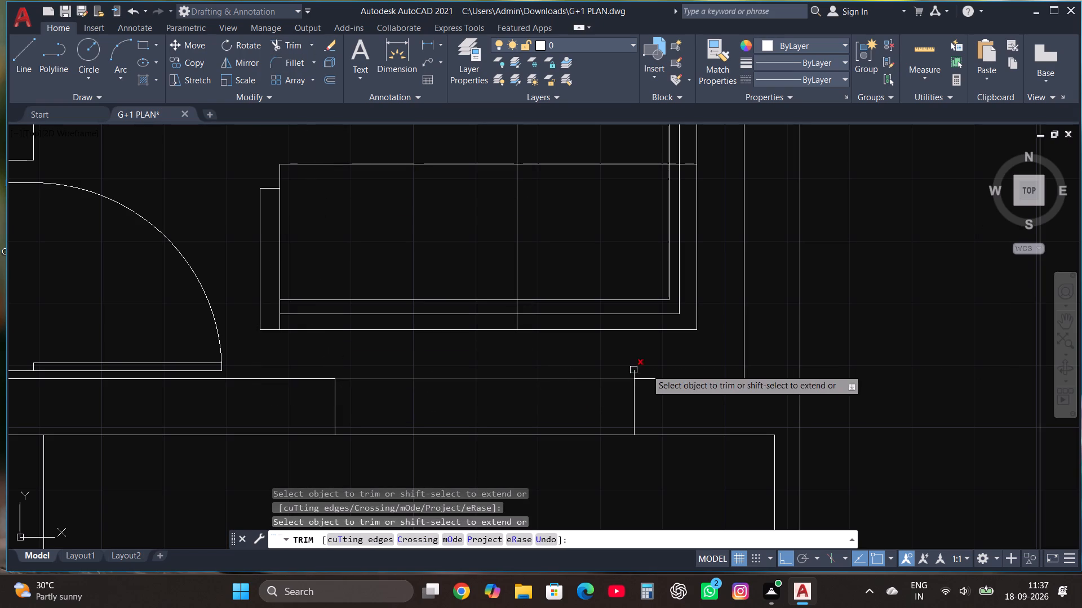
click(634, 374)
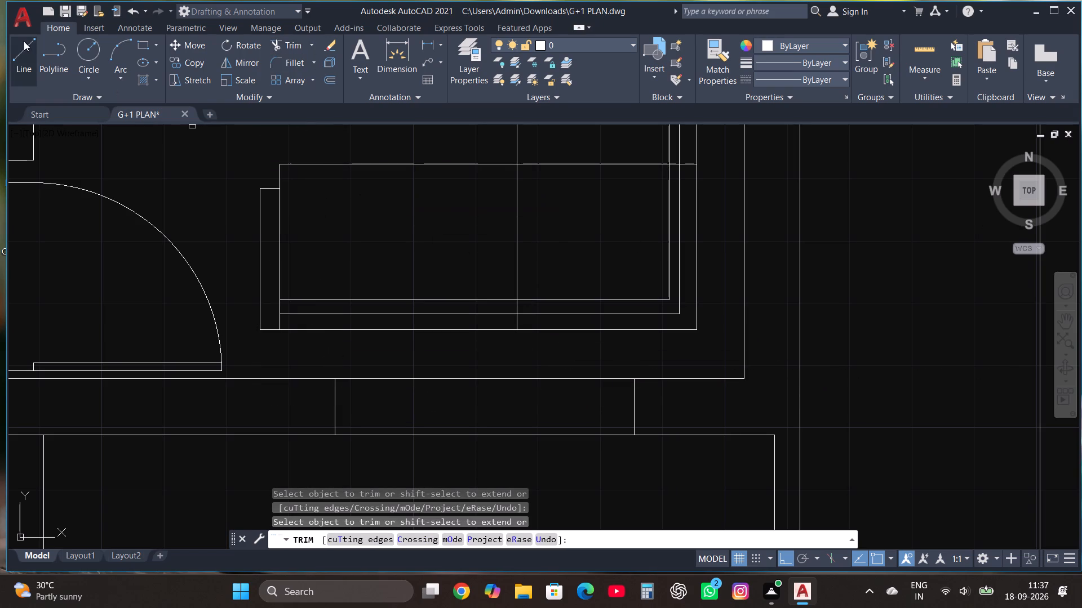
Draw a centre line through the hall window from its west end line, and trim the part beyond the east end line.
click(29, 53)
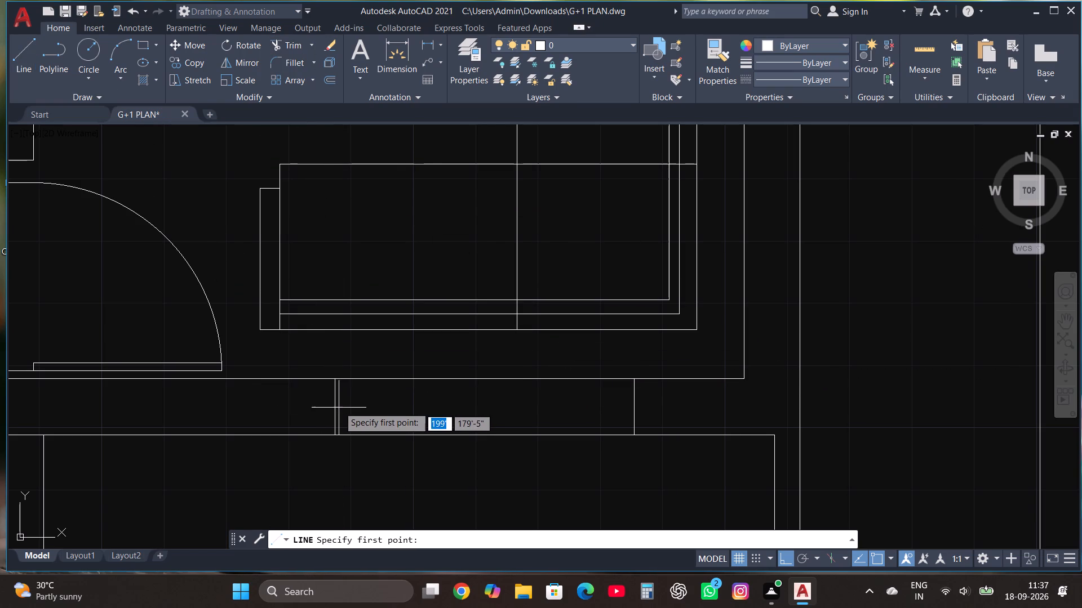
click(335, 405)
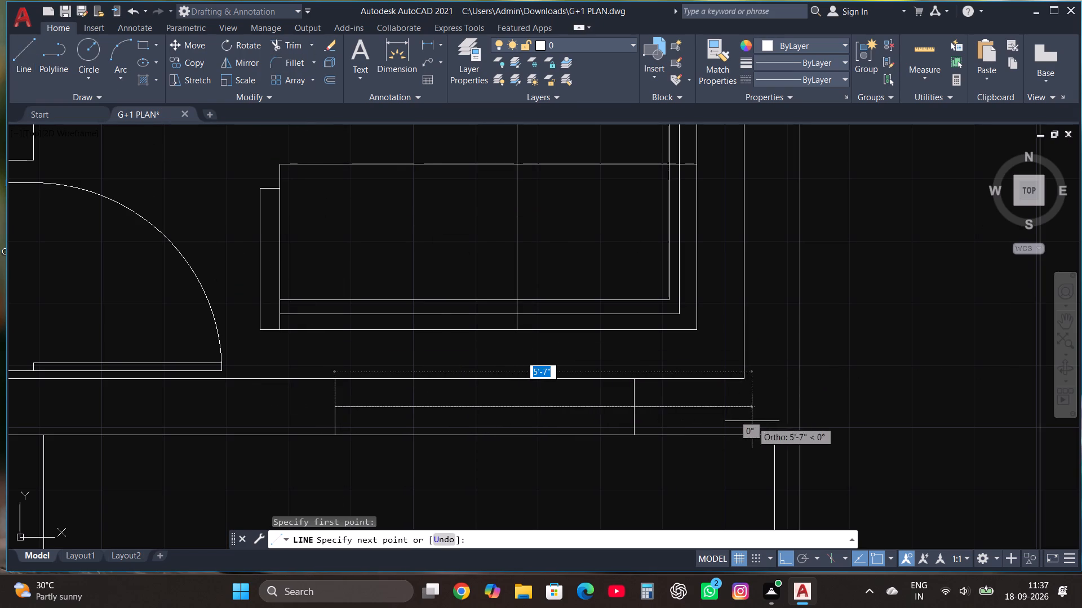
click(691, 418)
click(298, 44)
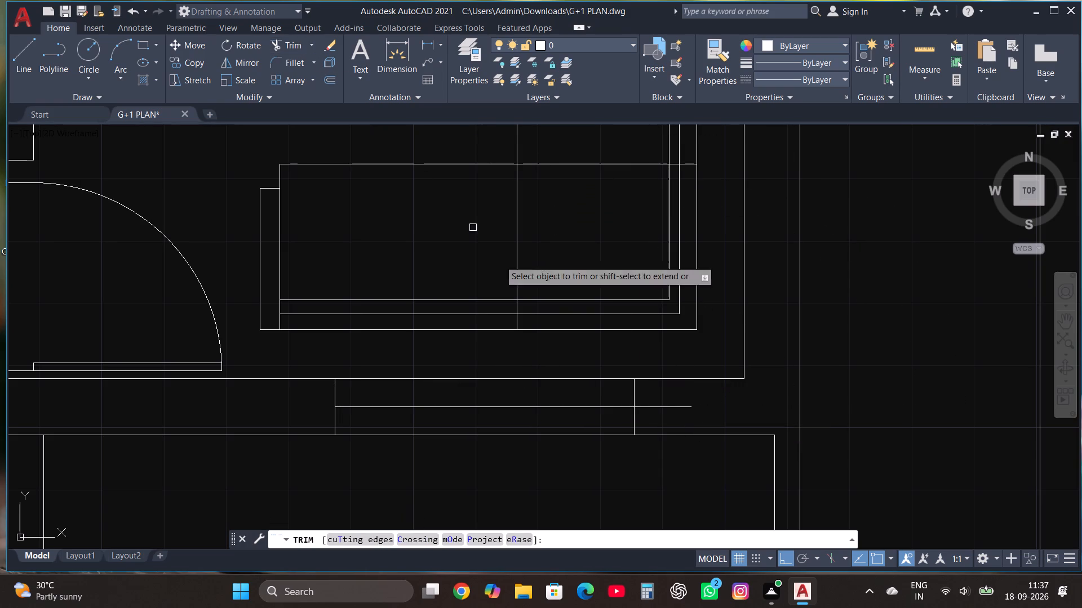
click(664, 409)
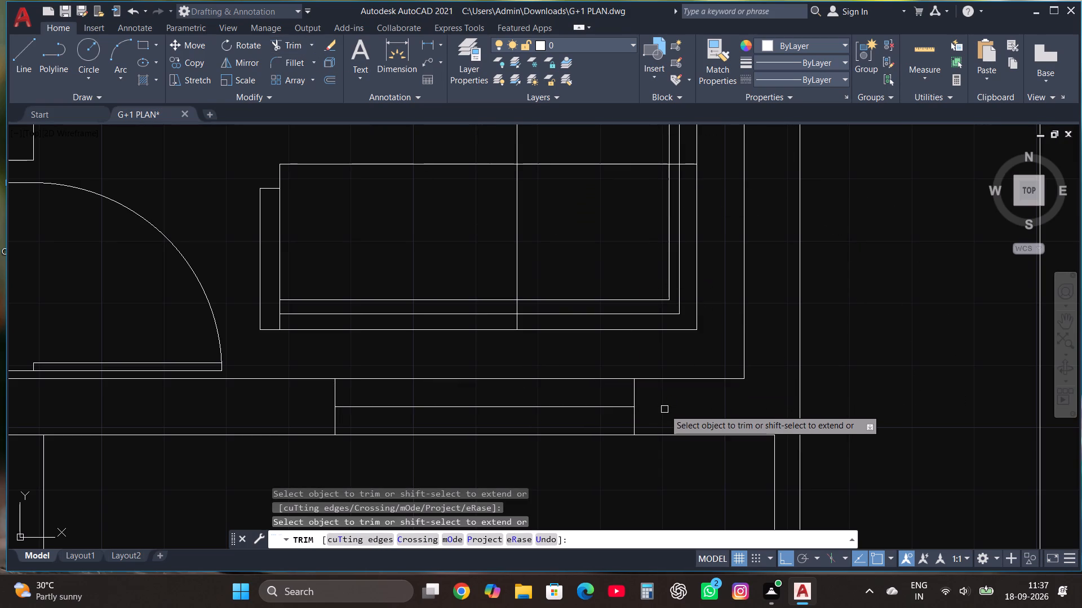
scroll(502, 359, down, 4)
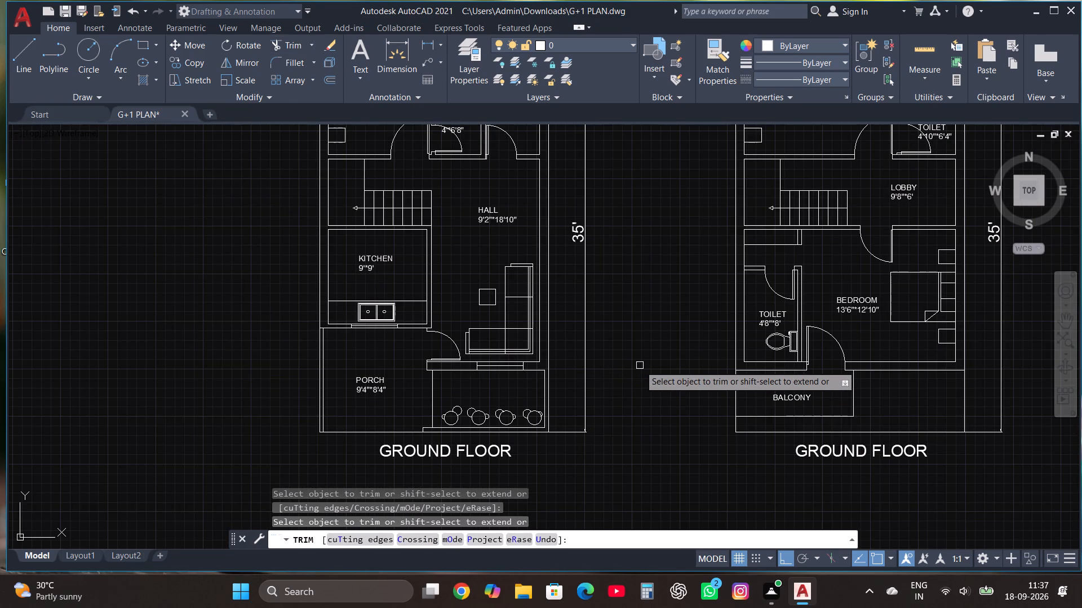
key(Escape)
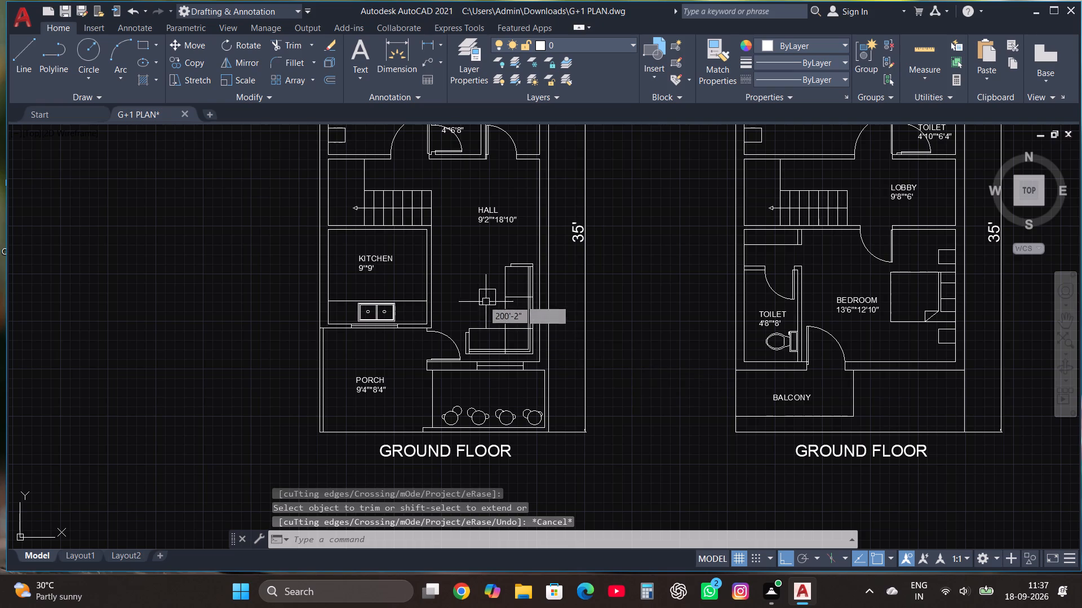
Draw a short vertical line across the north wall of the ground-floor toilet, starting at its upper face and passing the inner face.
scroll(420, 355, up, 1)
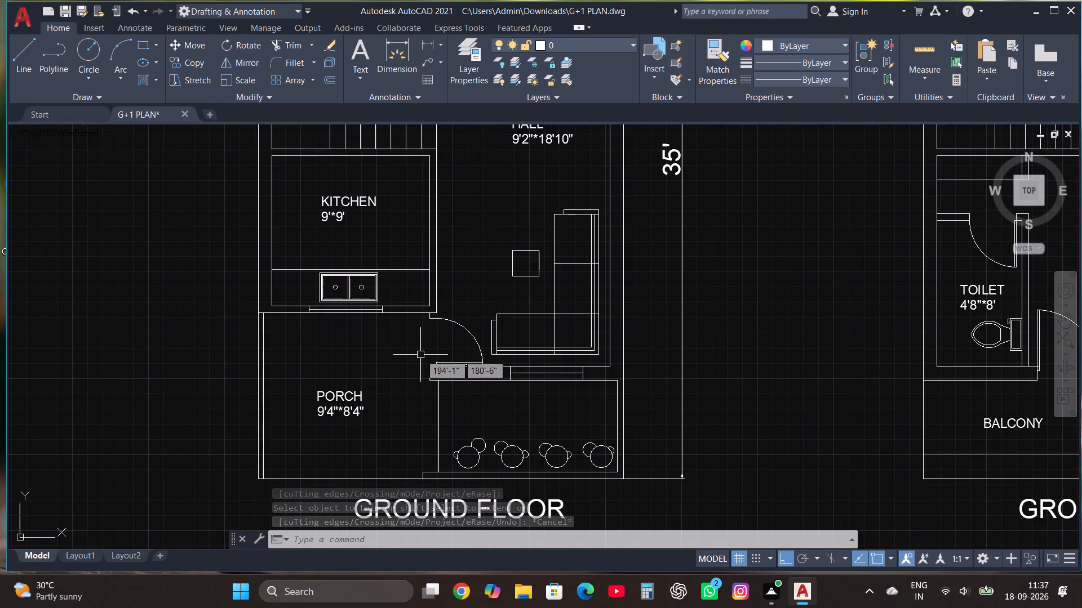
scroll(387, 449, down, 2)
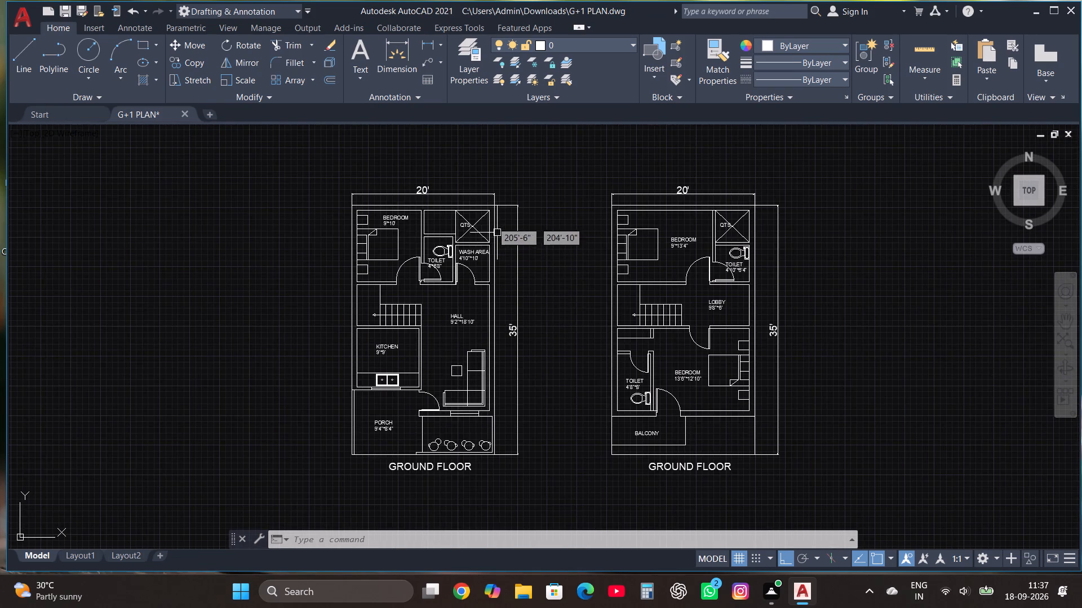
scroll(453, 216, up, 2)
scroll(427, 256, up, 2)
scroll(403, 346, up, 1)
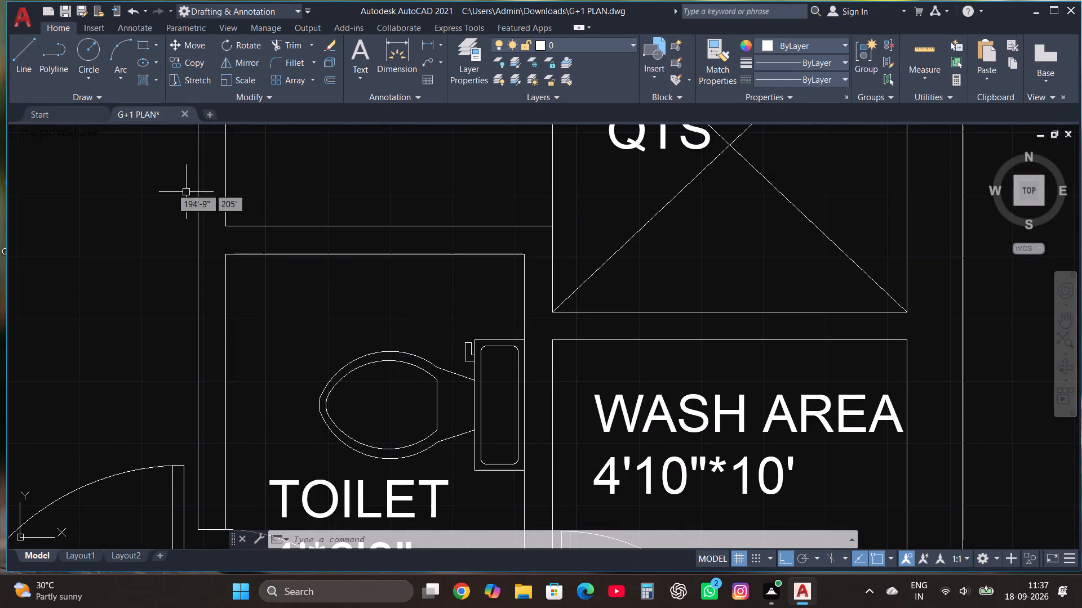
click(26, 55)
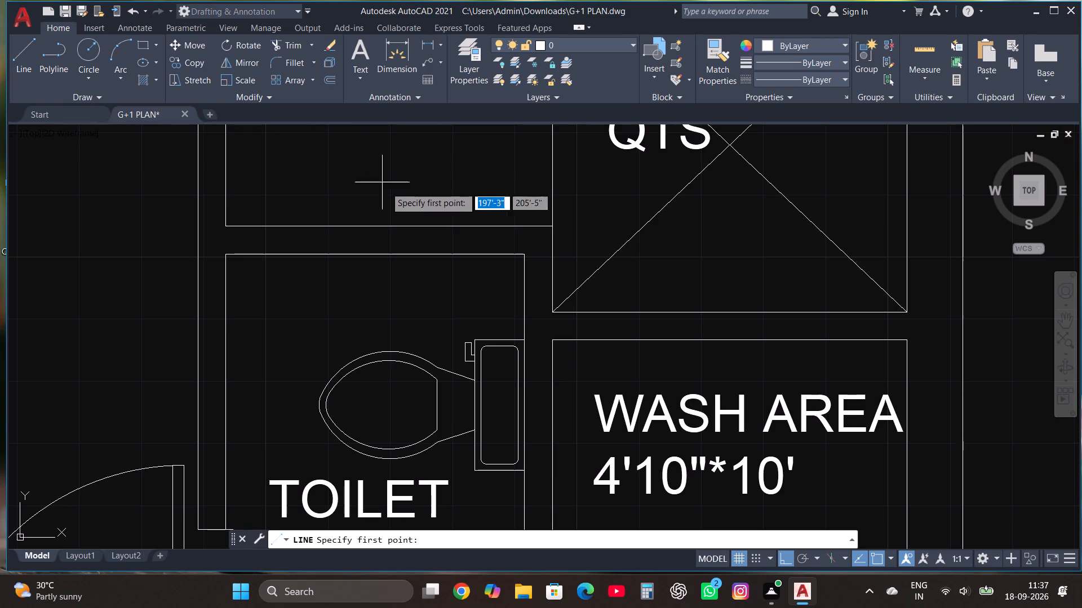
click(376, 229)
click(370, 271)
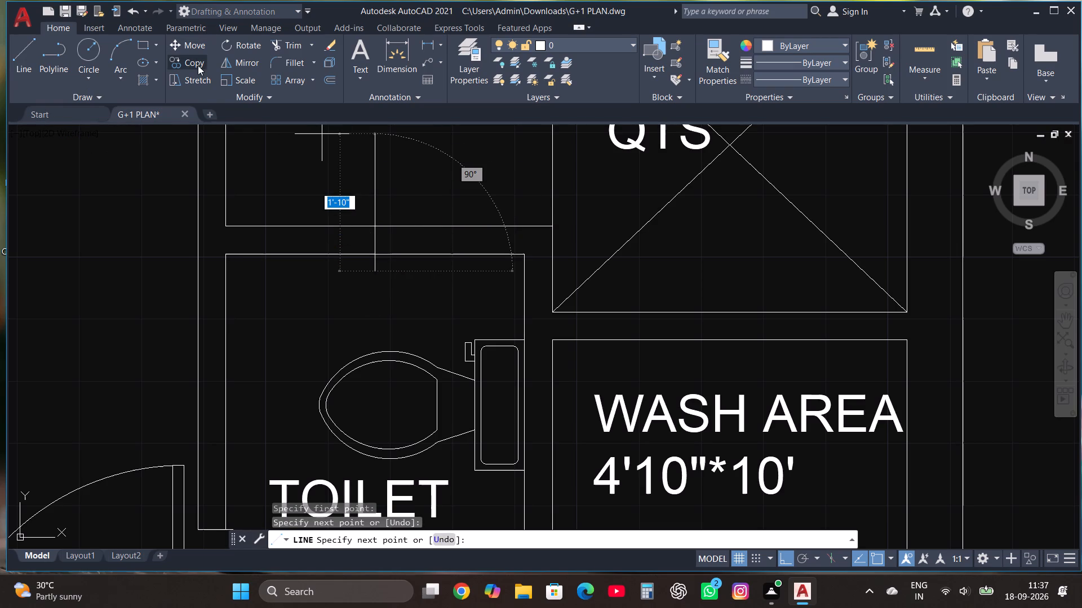
key(Escape)
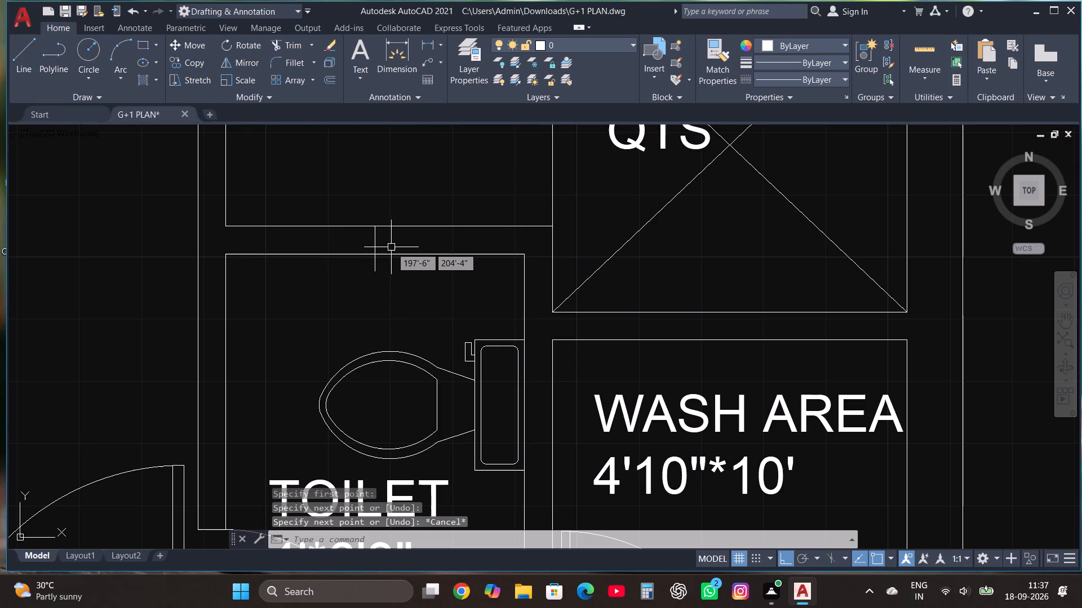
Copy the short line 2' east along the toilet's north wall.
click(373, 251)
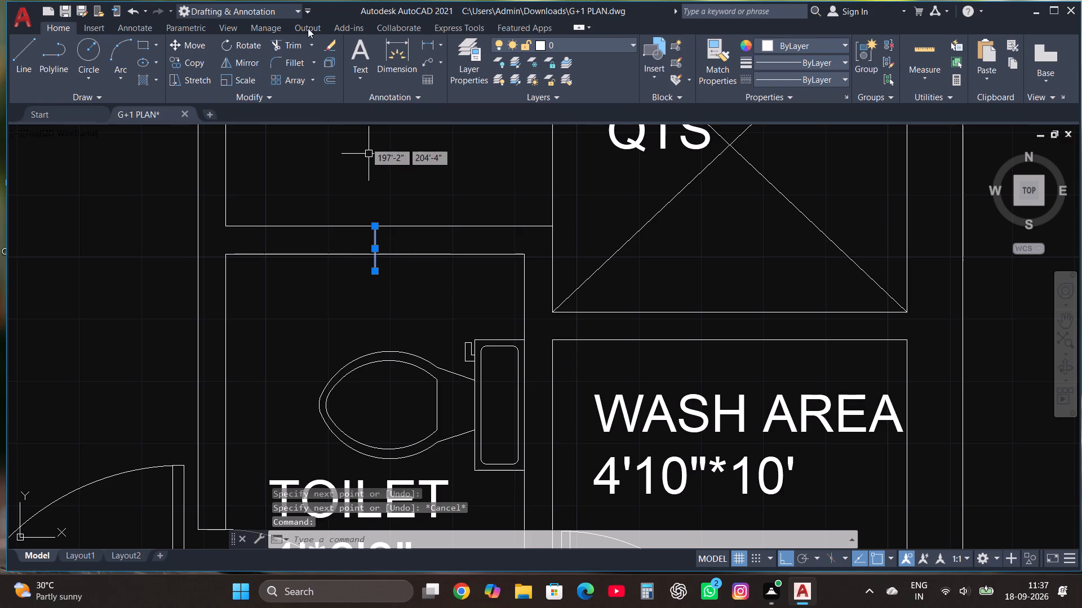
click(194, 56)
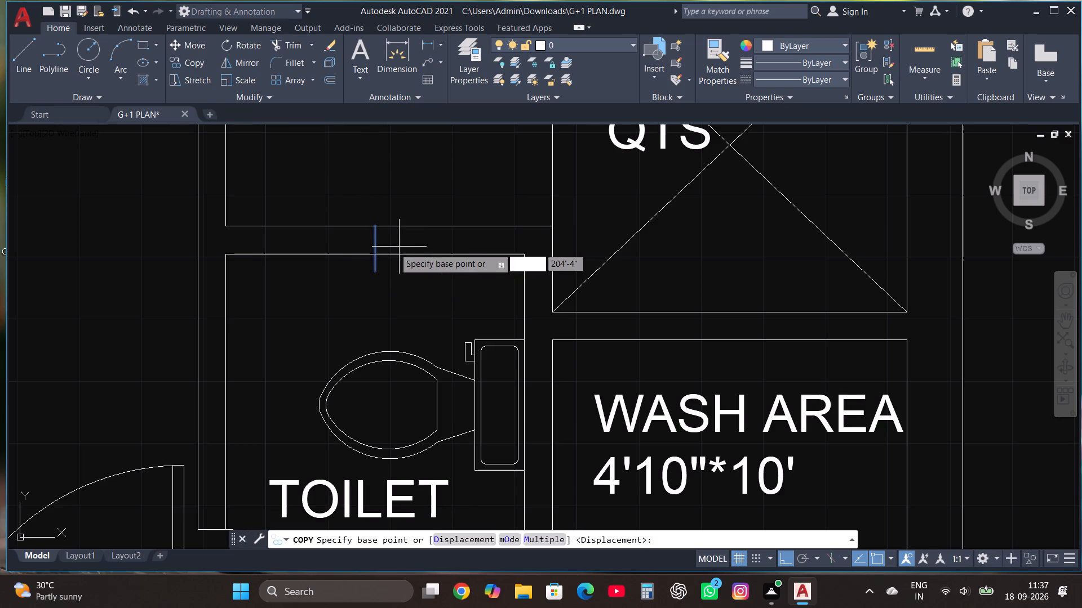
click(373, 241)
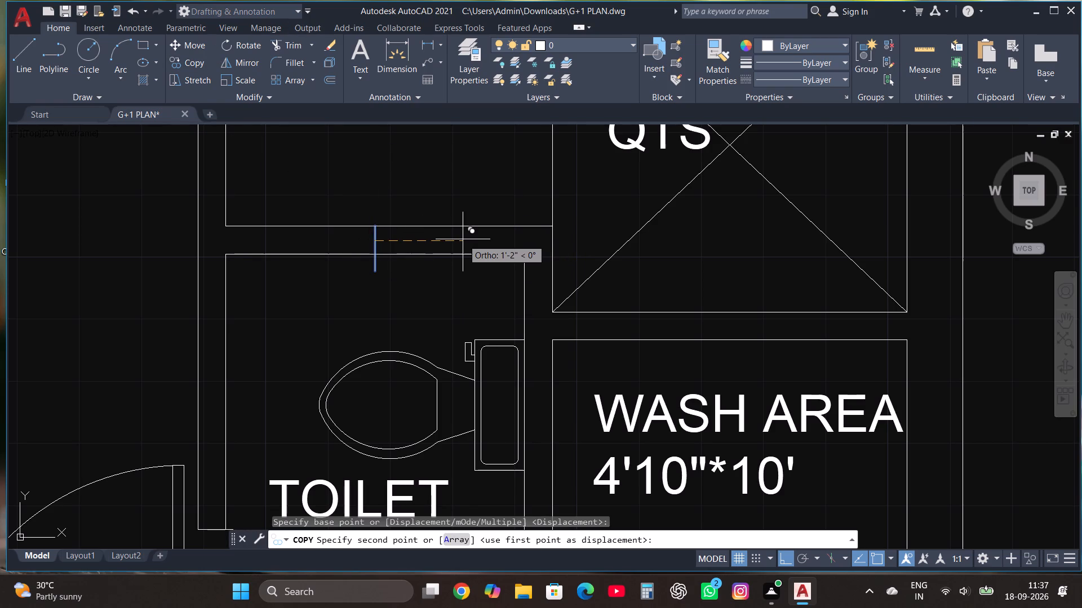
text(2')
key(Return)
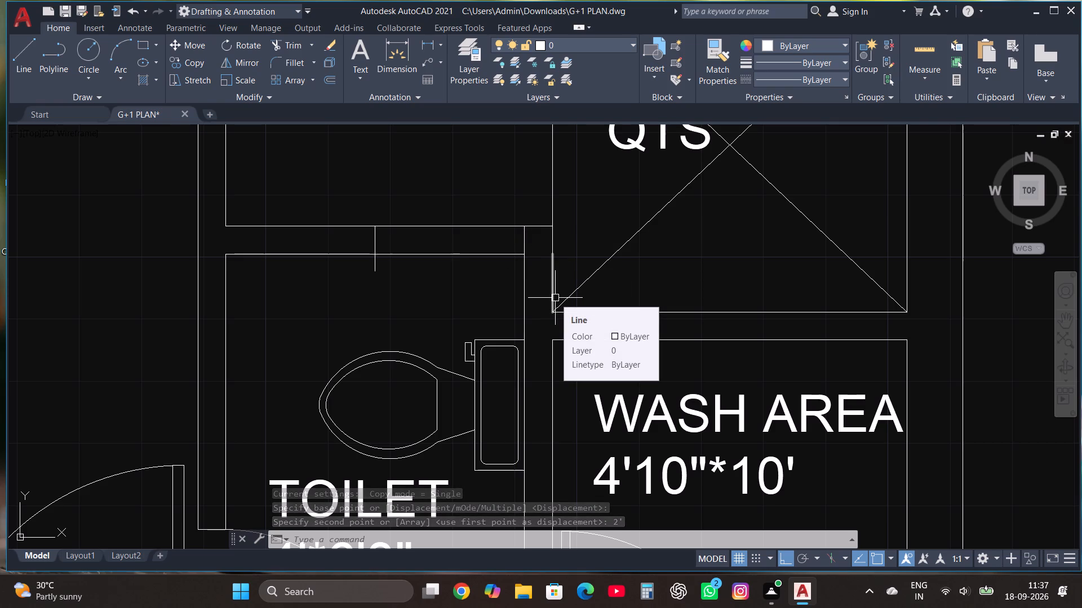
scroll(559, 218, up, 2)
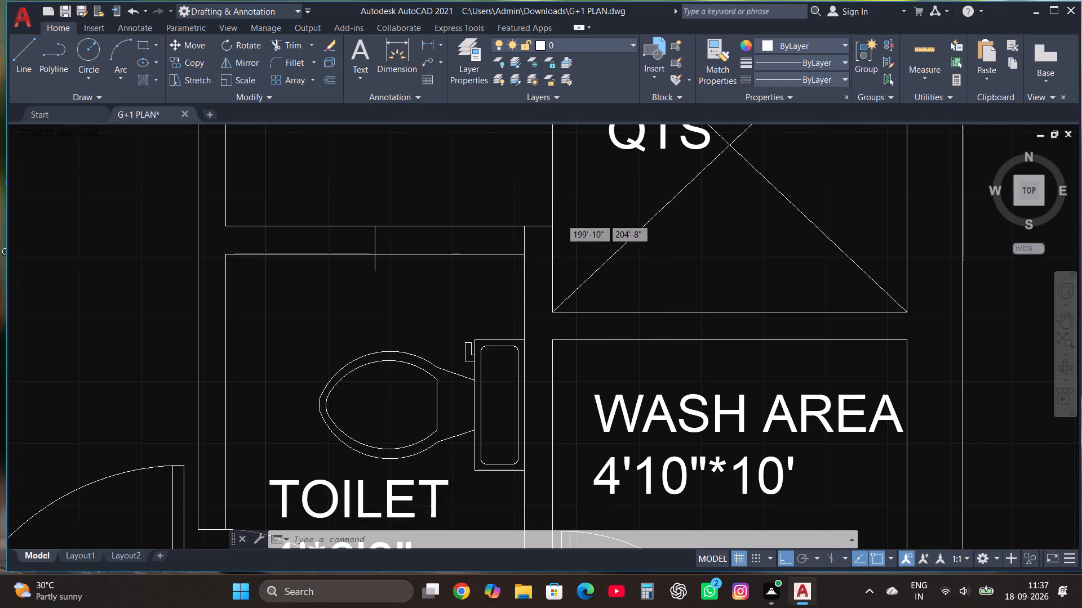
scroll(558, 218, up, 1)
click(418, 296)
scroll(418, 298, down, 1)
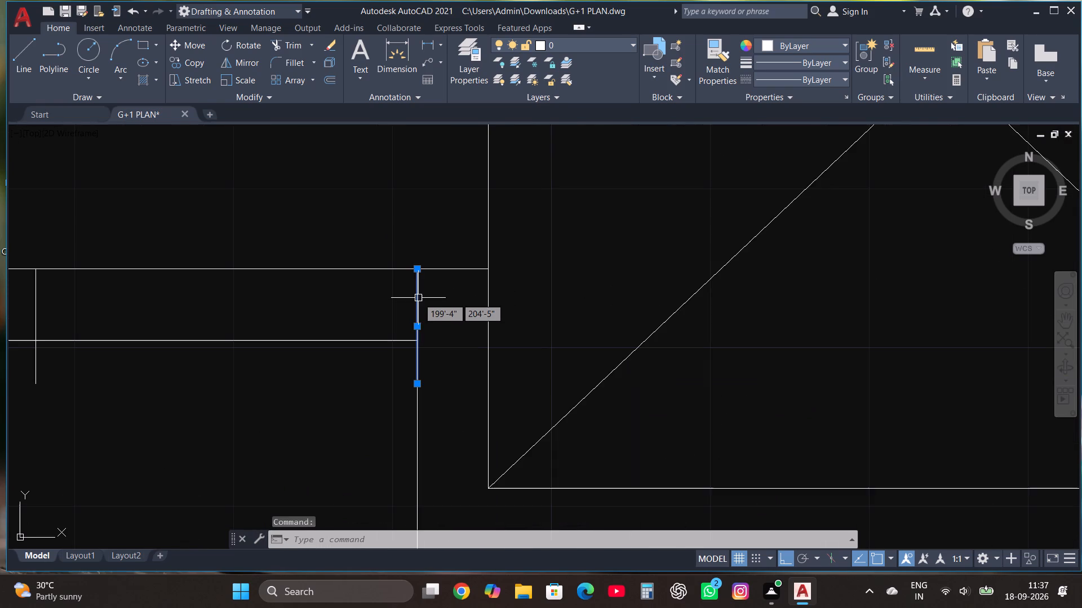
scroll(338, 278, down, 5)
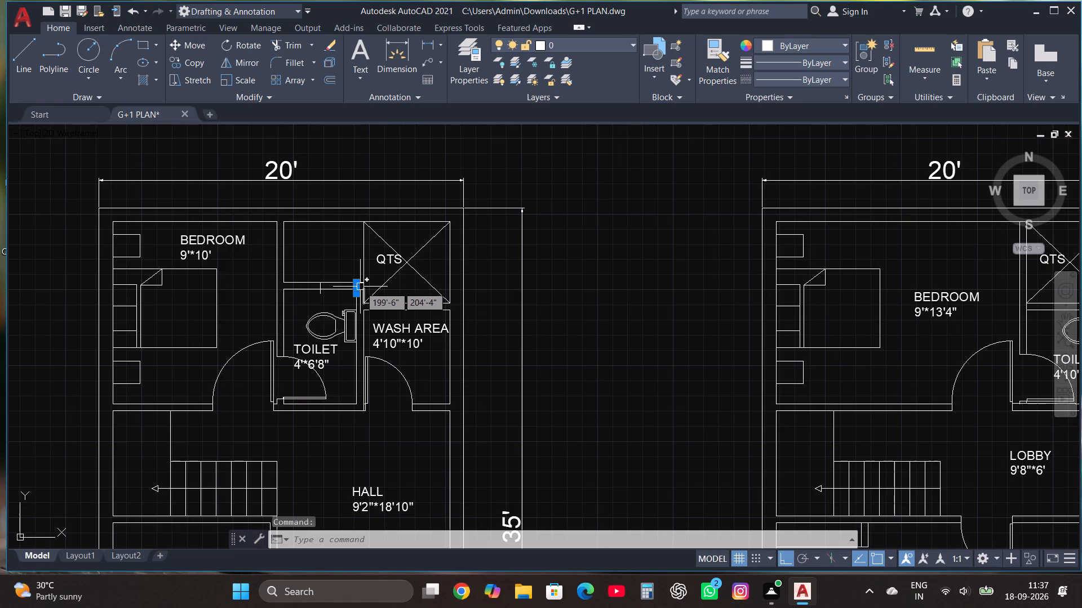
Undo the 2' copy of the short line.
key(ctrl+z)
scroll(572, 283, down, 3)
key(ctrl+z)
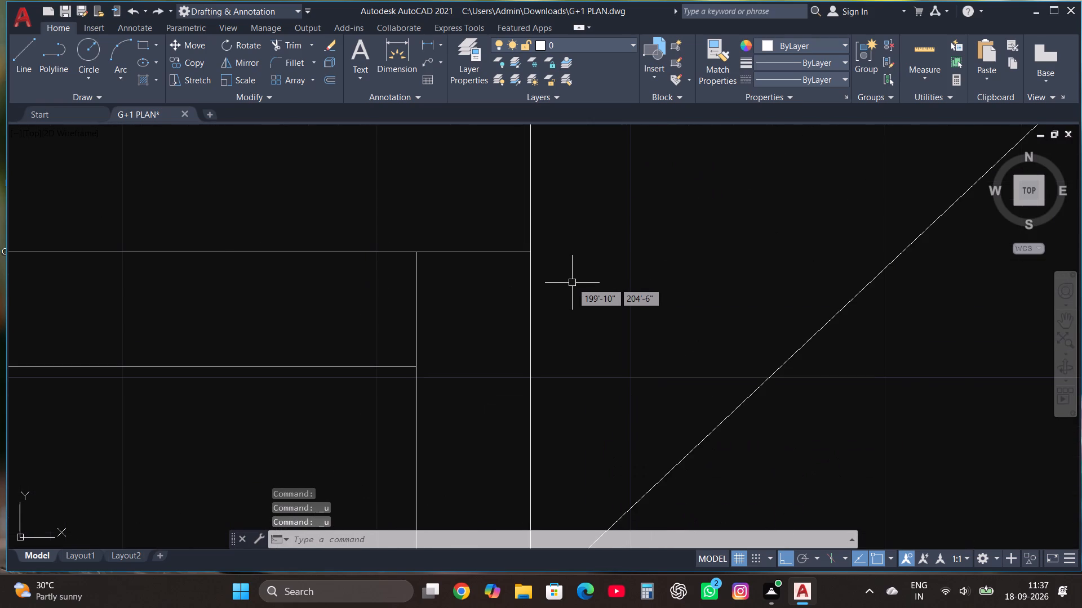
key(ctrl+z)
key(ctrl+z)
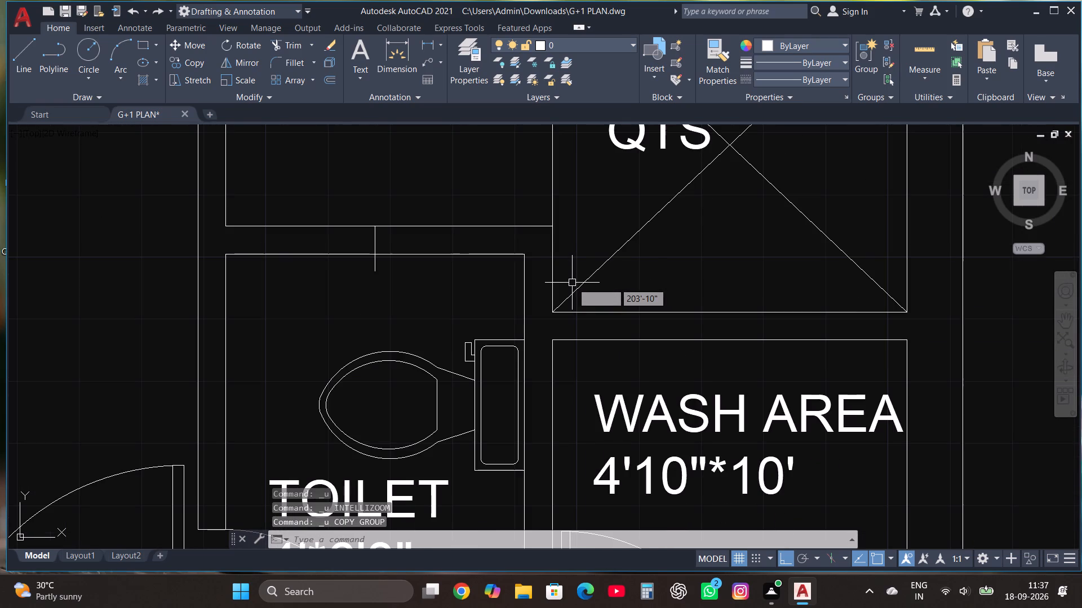
Move the short line west along the toilet's north wall and trim its overhang at the wall's inner face.
click(376, 234)
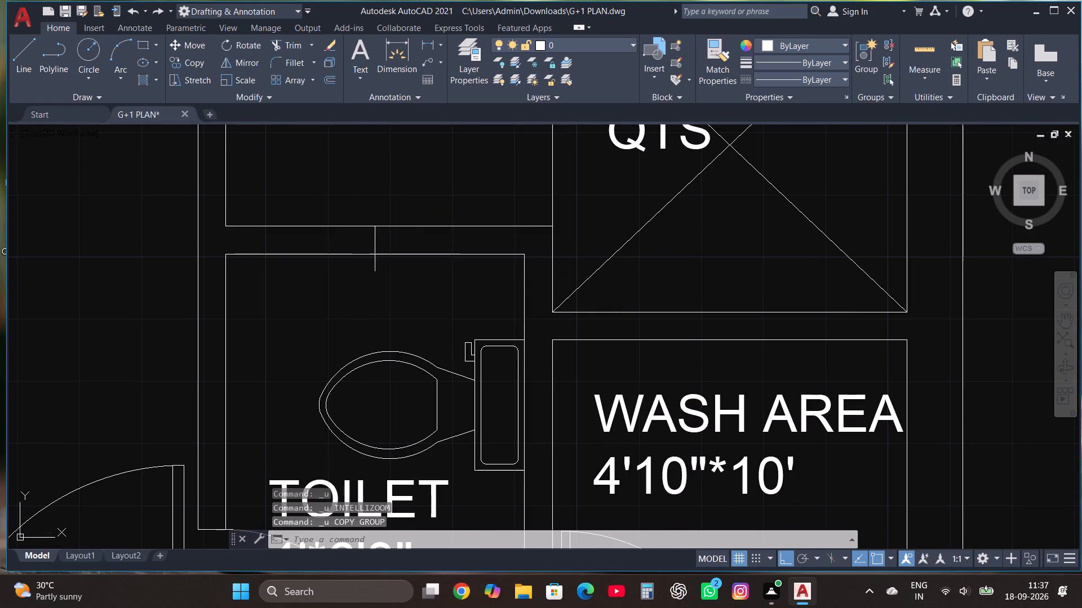
click(188, 49)
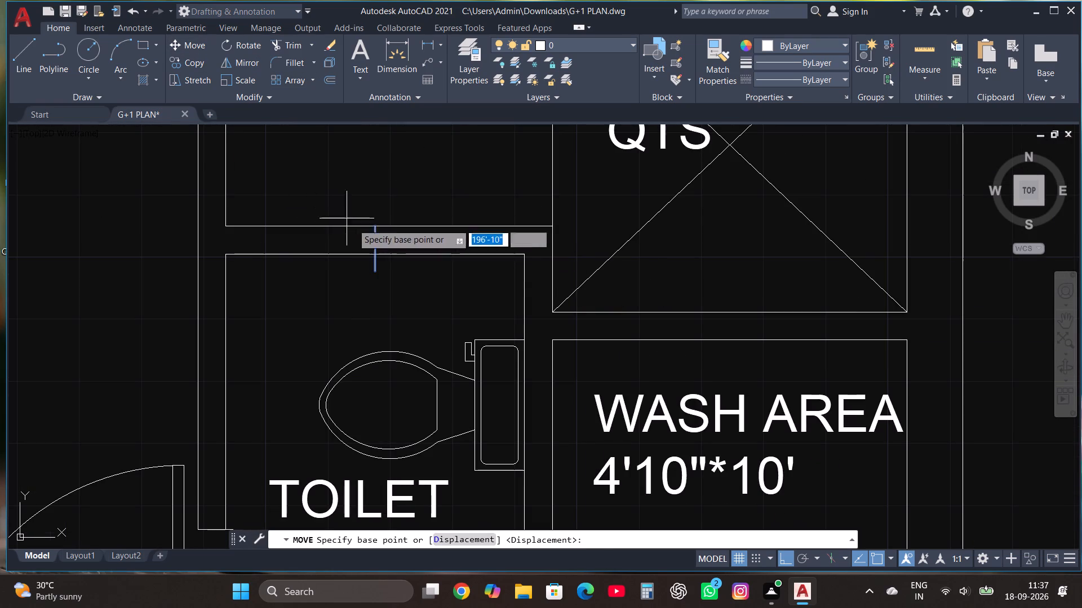
click(376, 249)
click(333, 248)
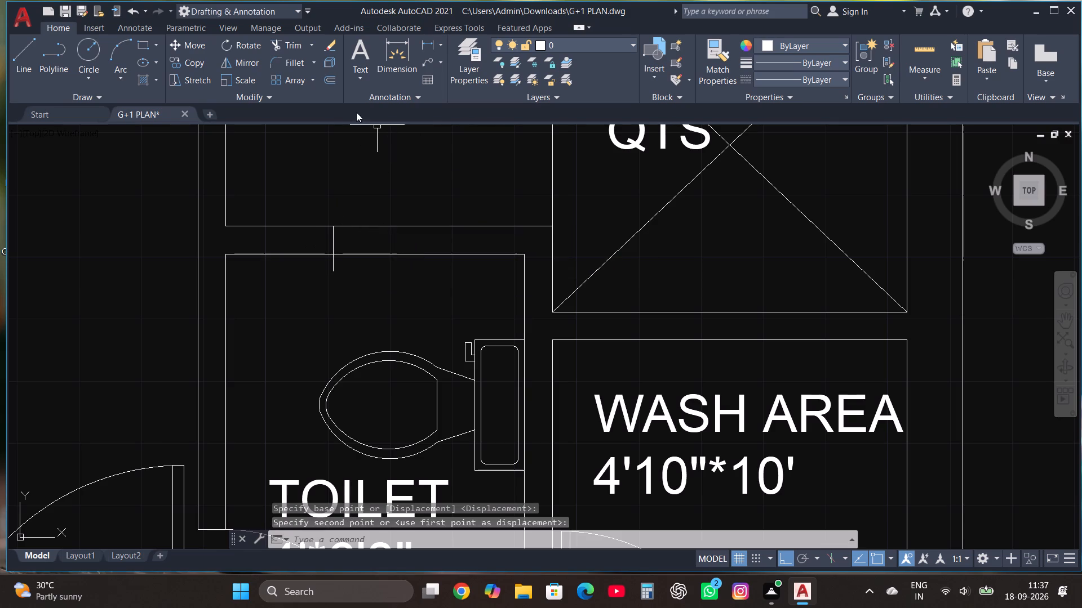
click(286, 41)
click(329, 266)
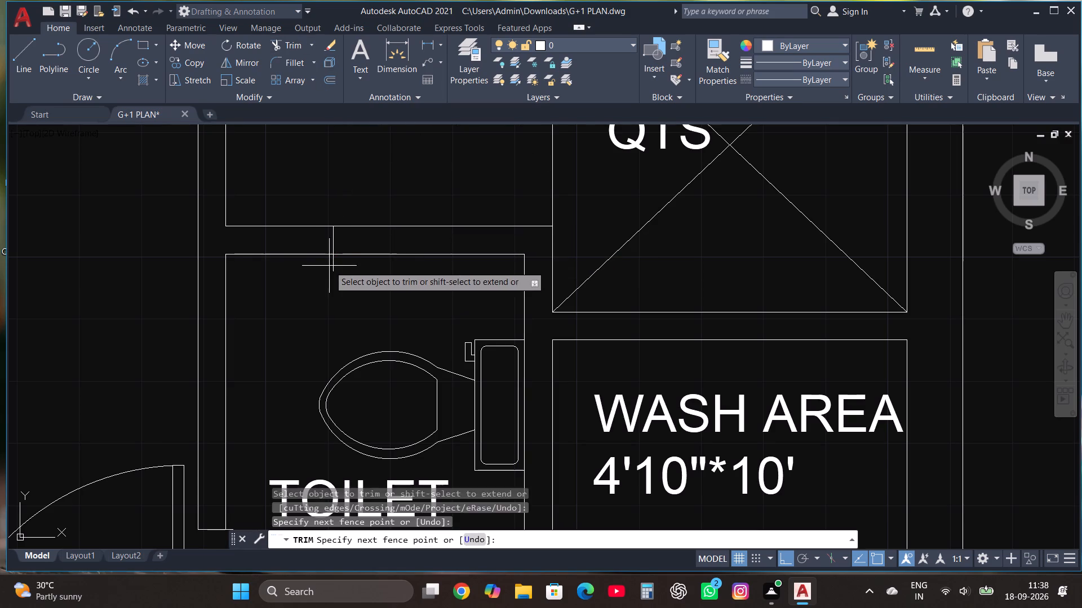
click(338, 269)
key(Escape)
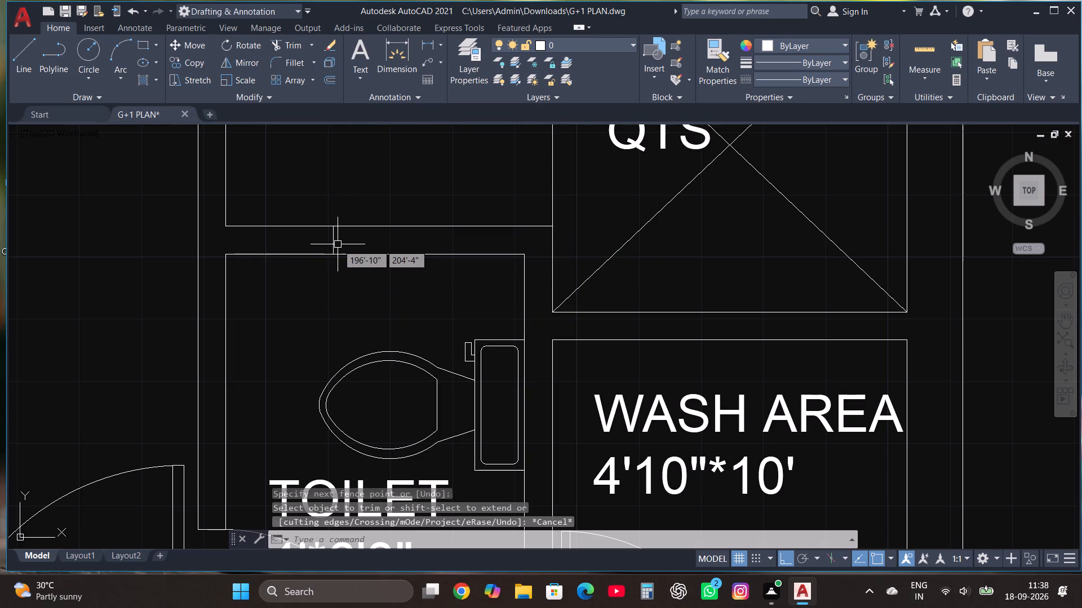
Copy the trimmed line 2' east to form the other end of the toilet window.
click(334, 241)
click(188, 62)
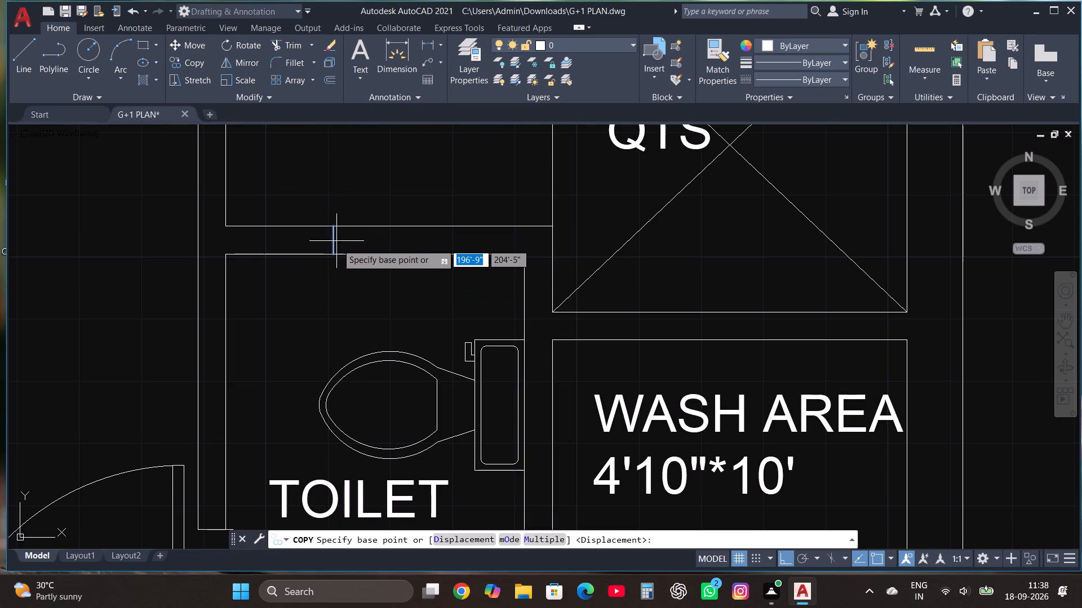
click(331, 240)
text(2')
key(Return)
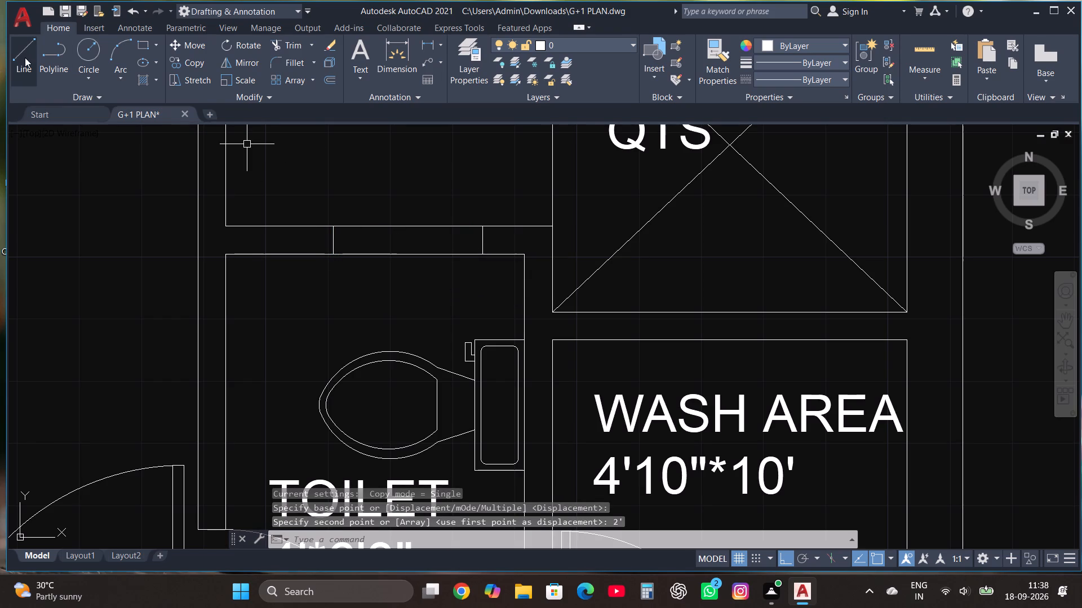
Draw the toilet window's centre line between the midpoints of its two end lines.
click(25, 57)
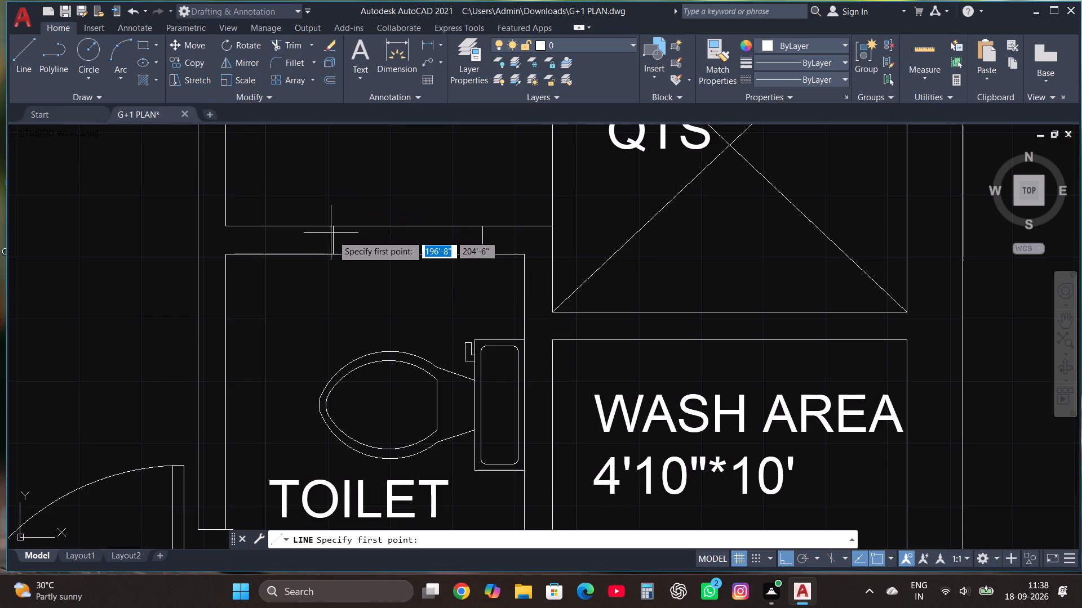
click(335, 238)
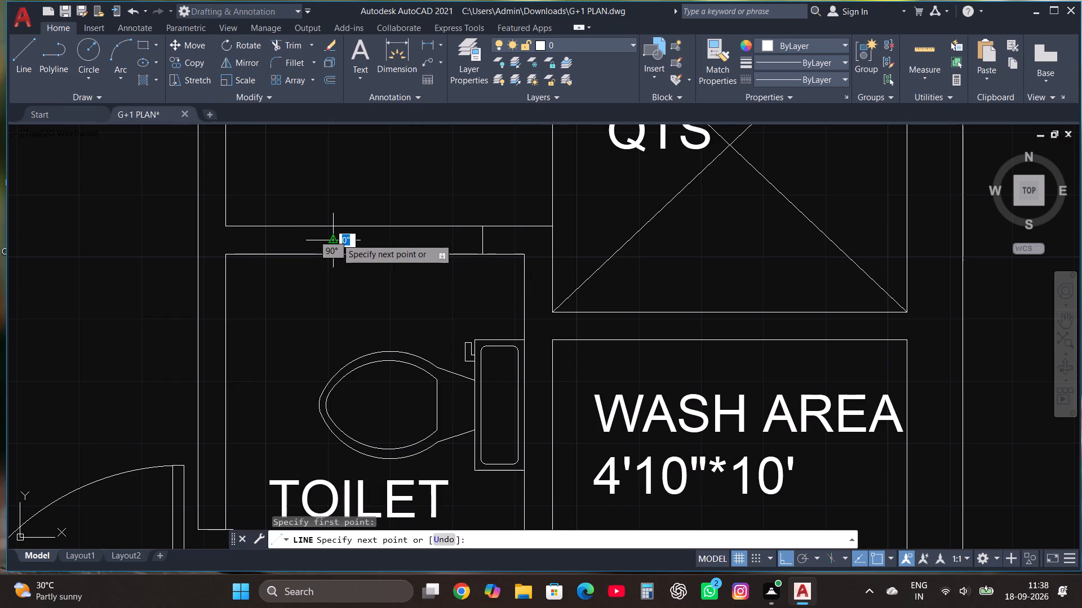
click(482, 240)
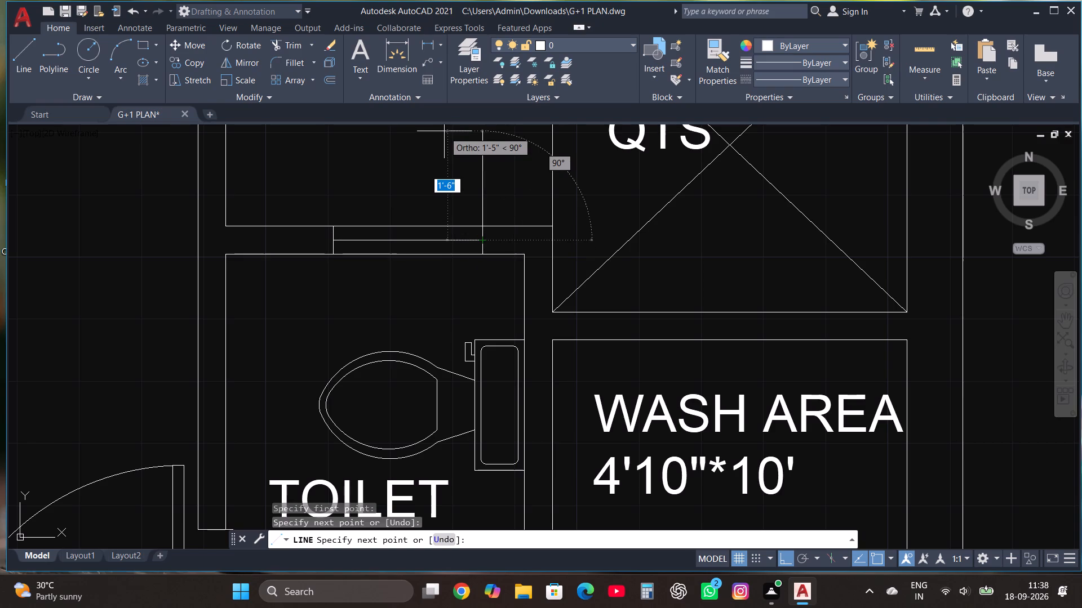
key(Escape)
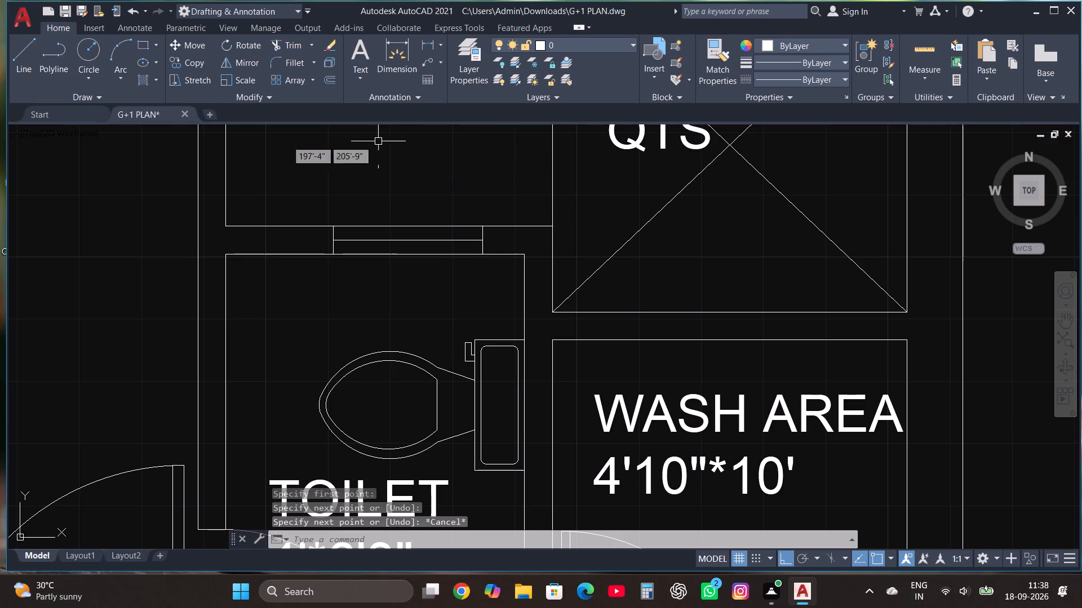
Draw two horizontal window end lines across the wall between the toilet and QTS, and trim their overhangs at the QTS face.
click(22, 52)
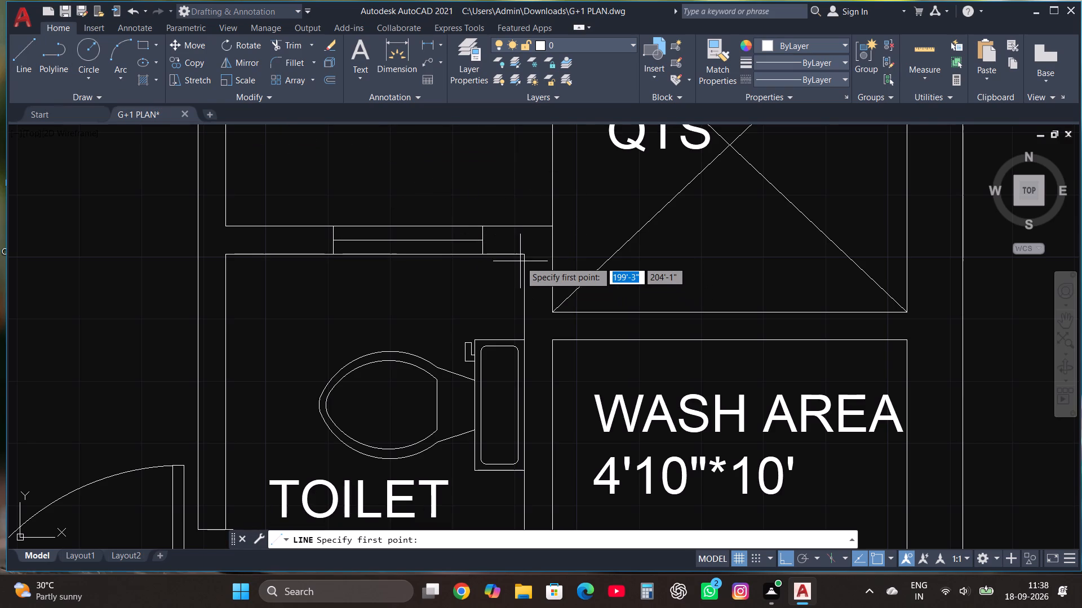
click(525, 261)
scroll(569, 258, up, 3)
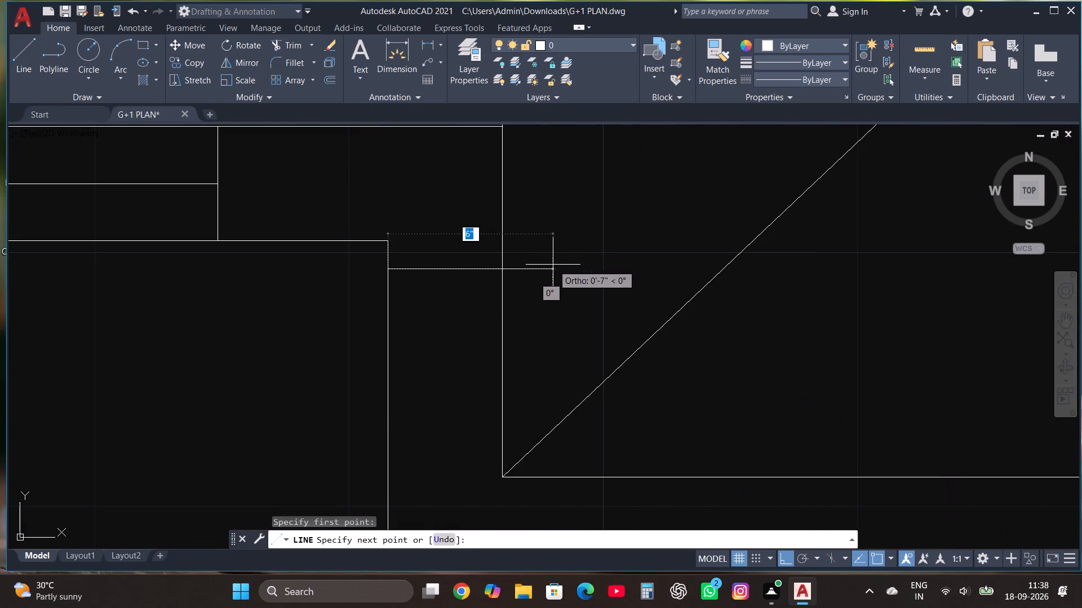
click(553, 265)
key(Escape)
click(21, 59)
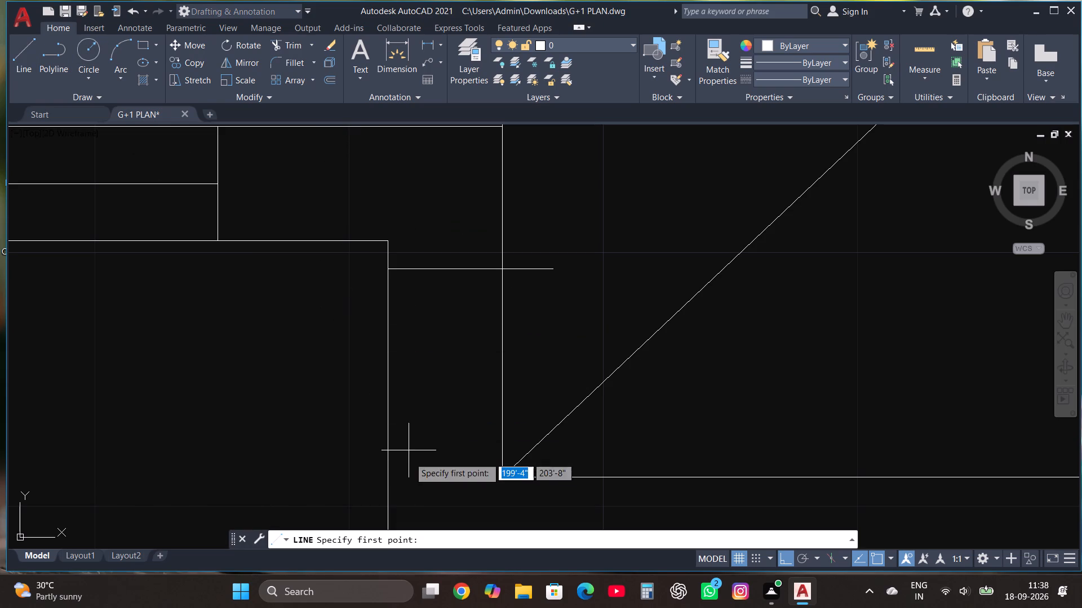
click(387, 439)
click(522, 440)
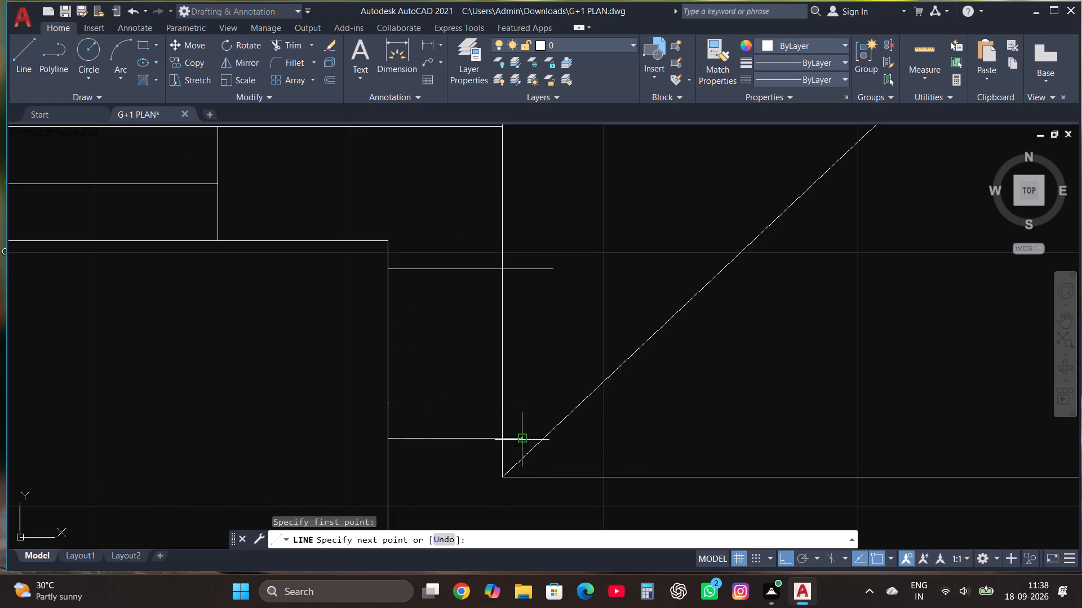
key(Escape)
click(299, 39)
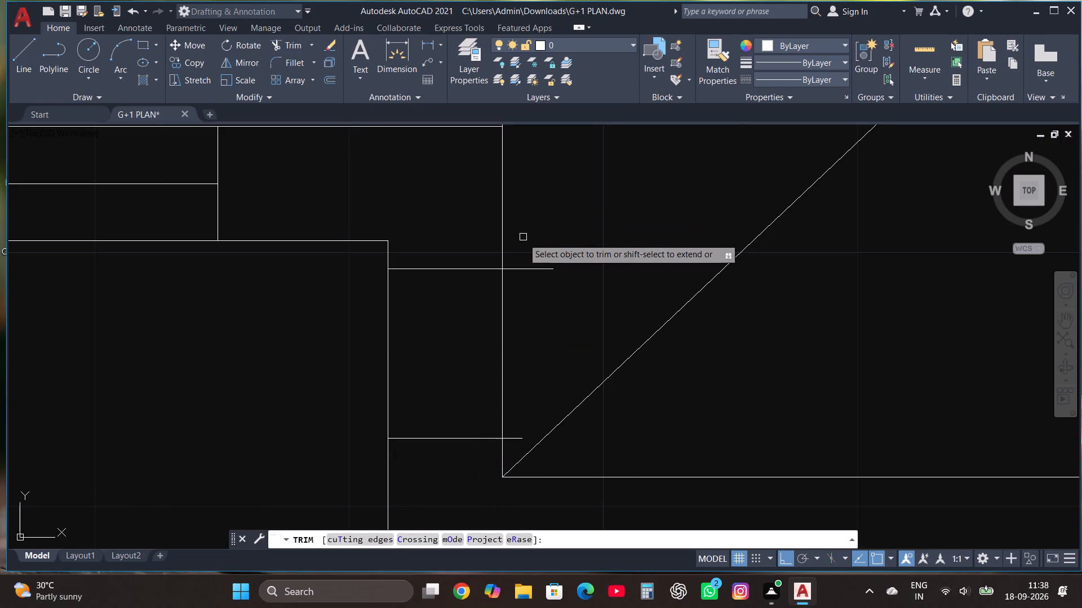
drag(520, 249, 520, 323)
click(519, 436)
key(Escape)
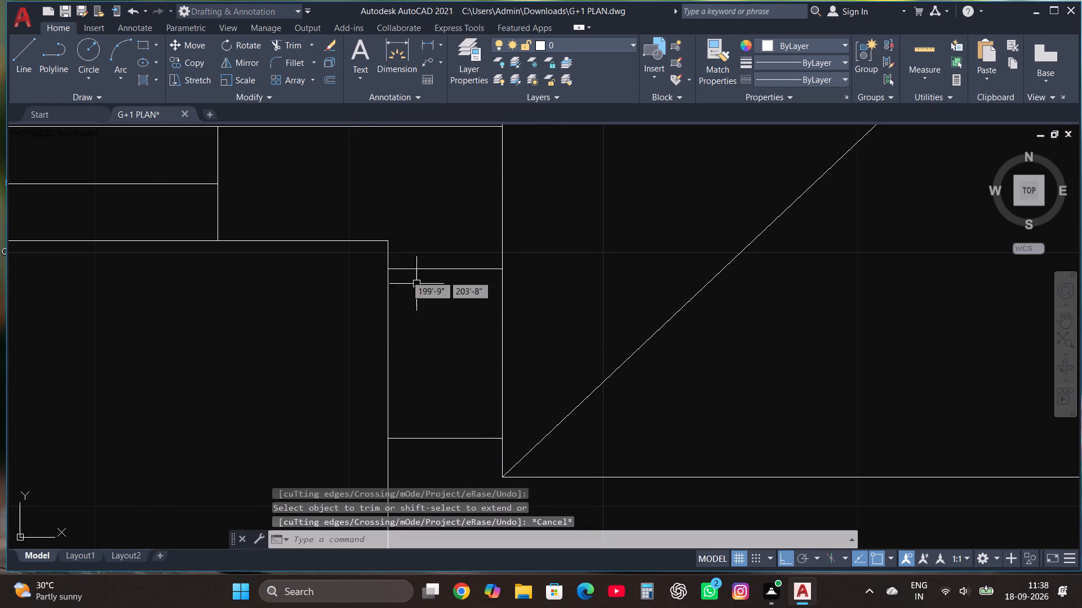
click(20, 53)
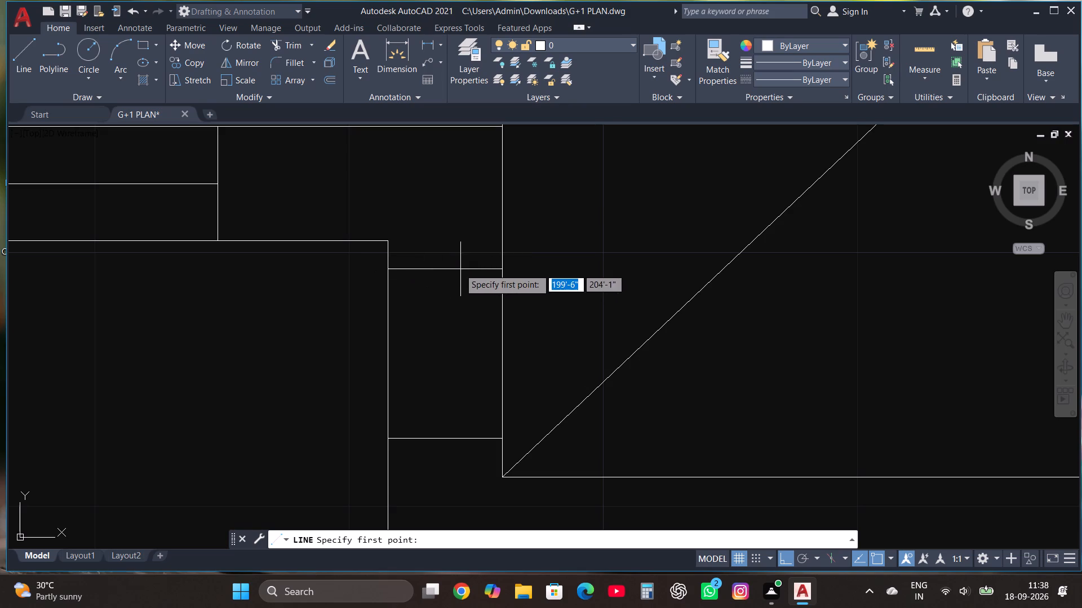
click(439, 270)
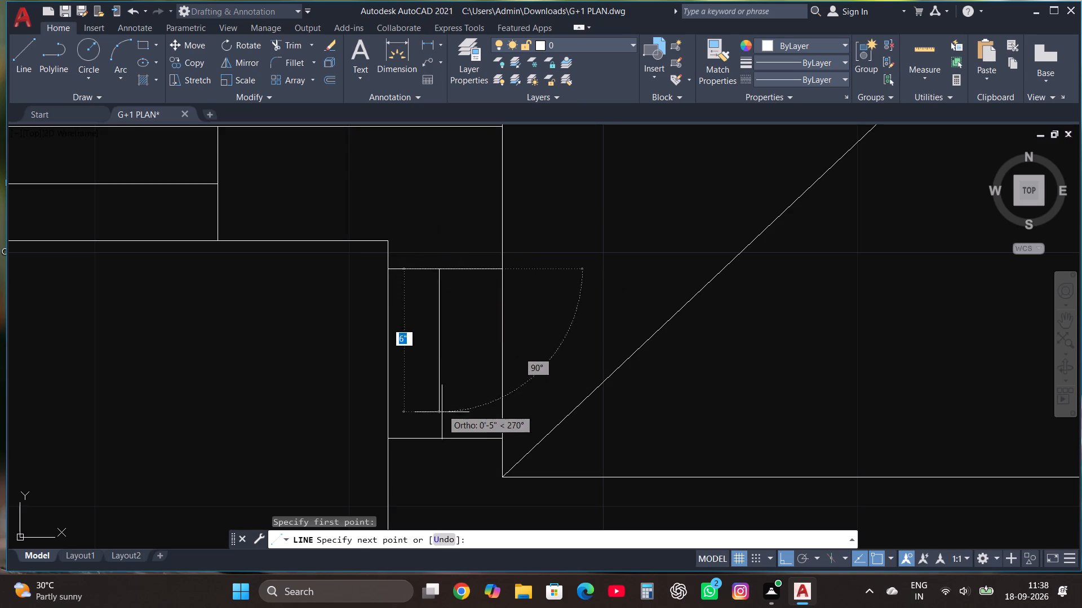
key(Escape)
Draw the centre line of the window between toilet and QTS from its north end line's midpoint, and trim the overhang past its south end line.
click(17, 51)
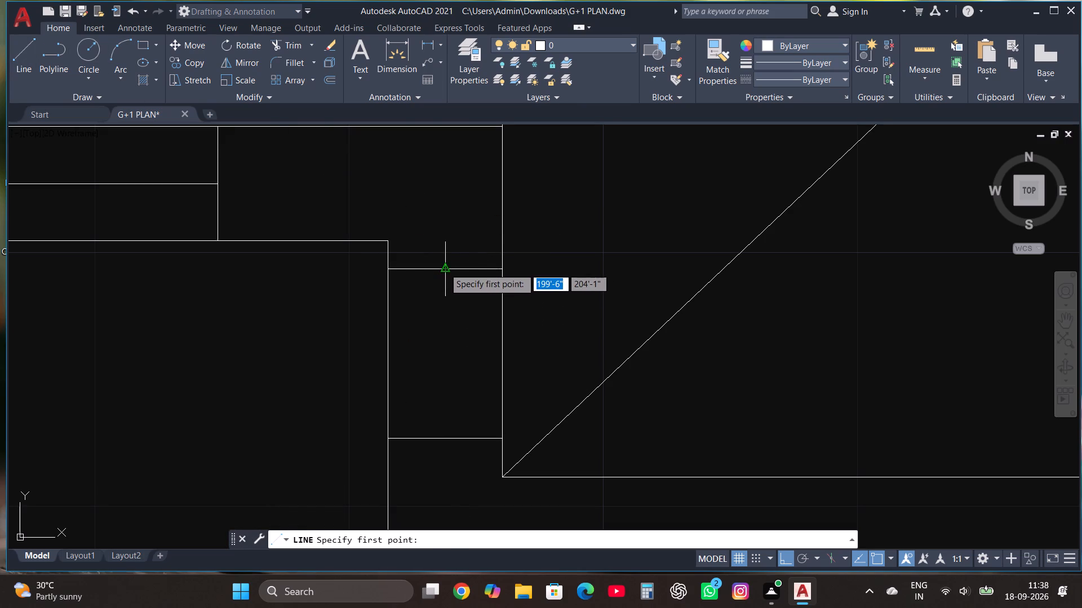
click(444, 268)
click(438, 455)
key(Escape)
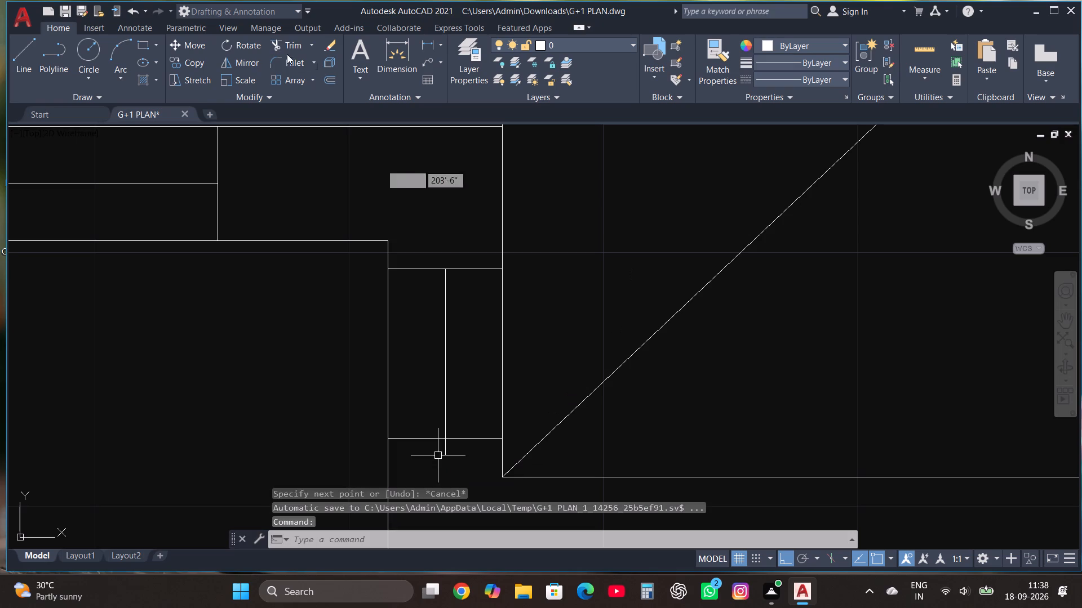
double_click(276, 44)
click(448, 457)
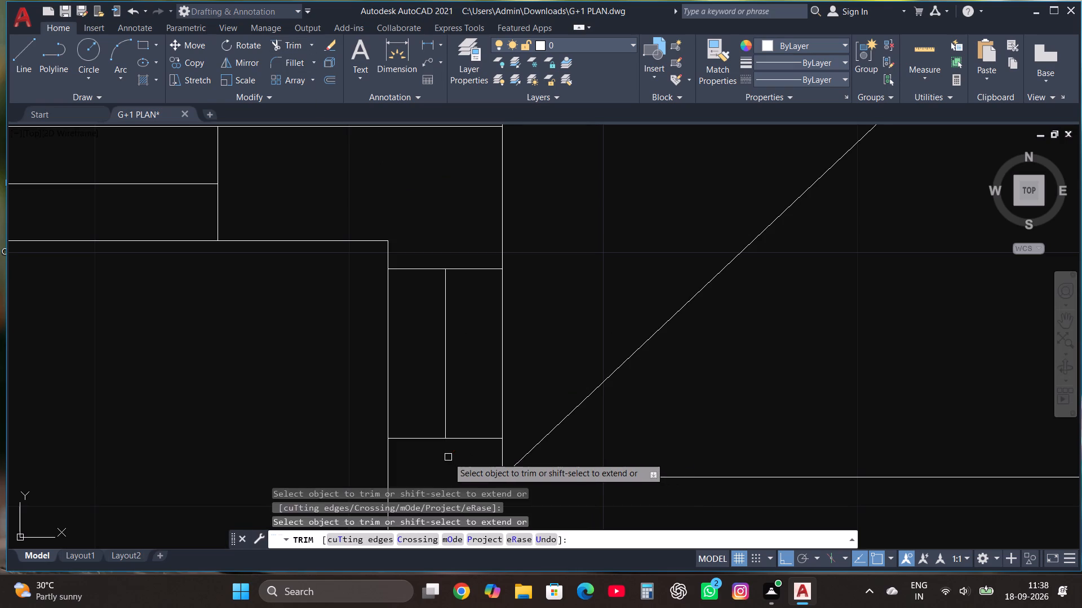
key(Escape)
Start a multiple copy of the window in the hall's south wall, using its southwest corner as base point.
scroll(431, 285, down, 4)
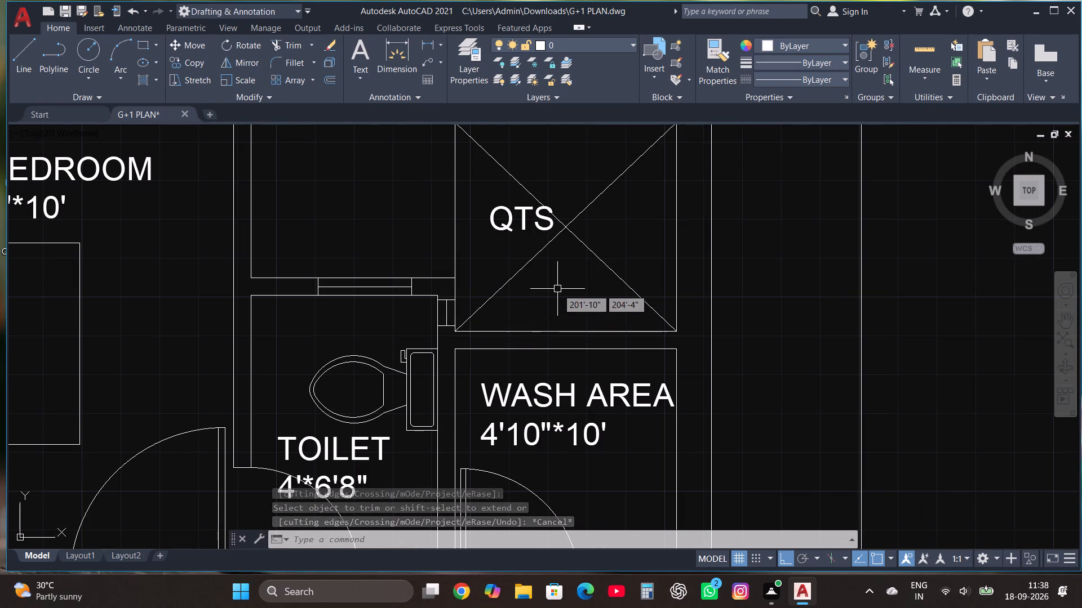
scroll(524, 228, down, 2)
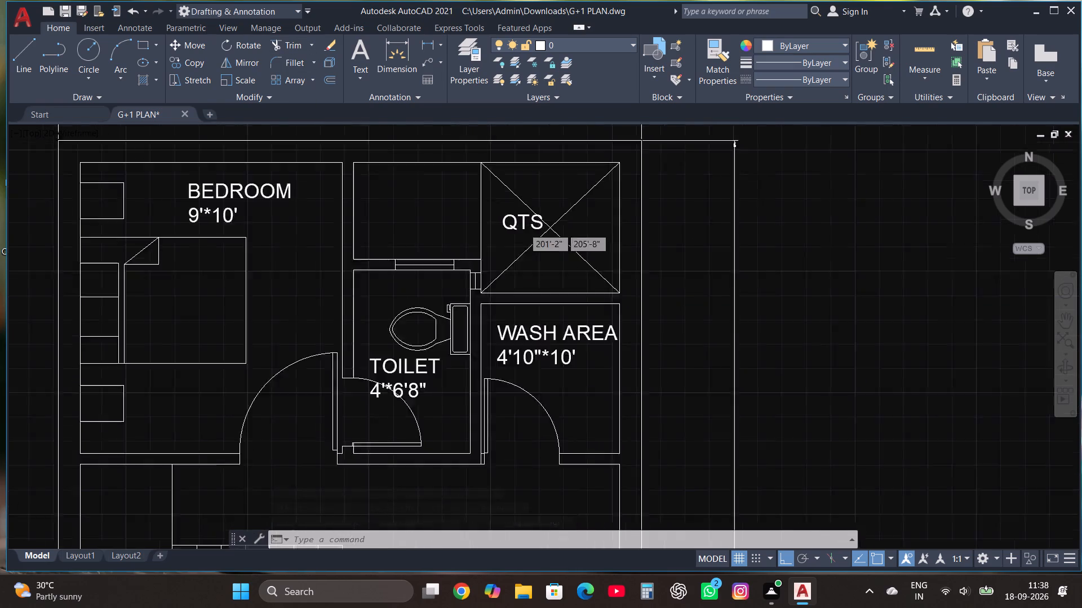
scroll(524, 228, down, 2)
scroll(507, 280, down, 2)
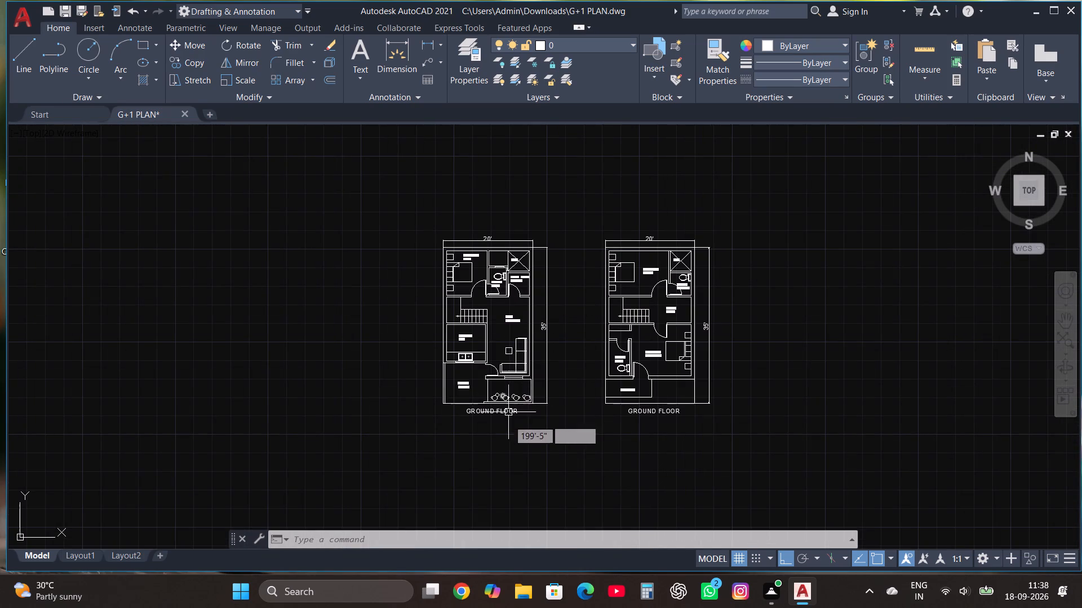
scroll(524, 405, up, 3)
scroll(446, 316, up, 2)
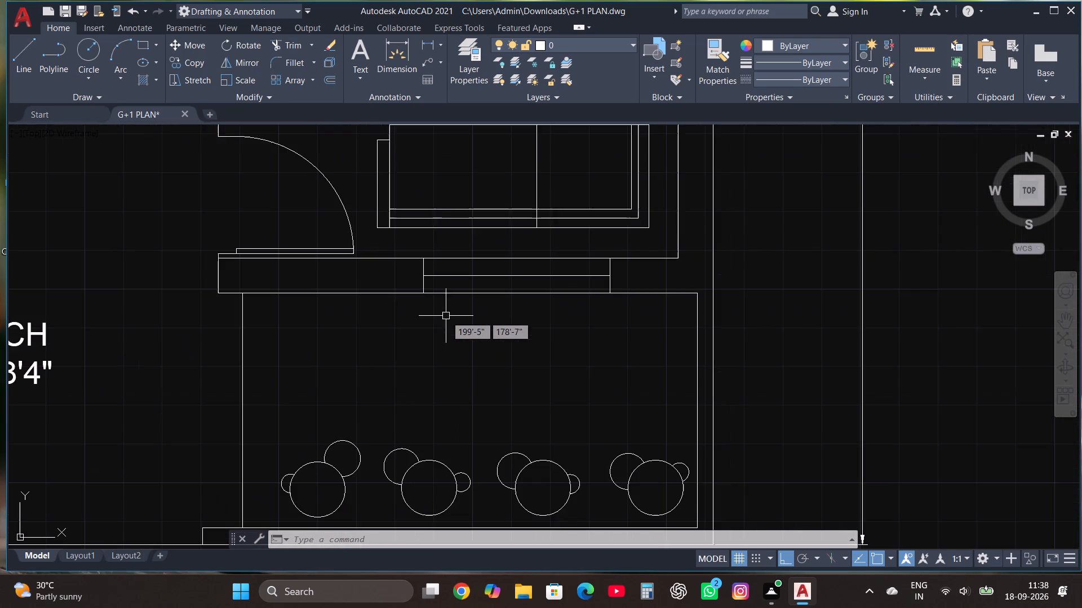
click(416, 306)
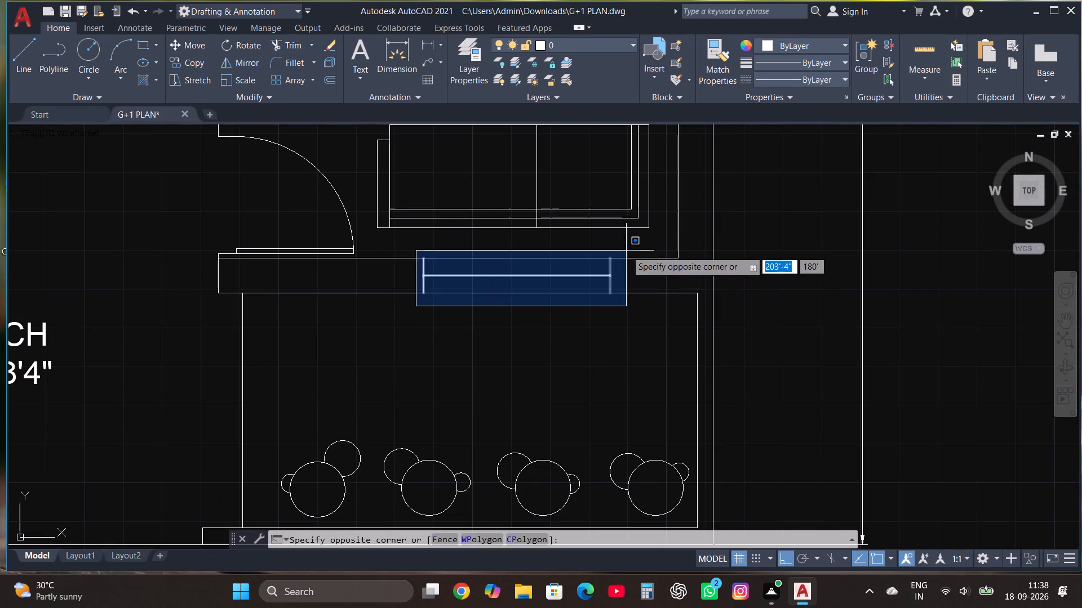
click(626, 251)
click(199, 69)
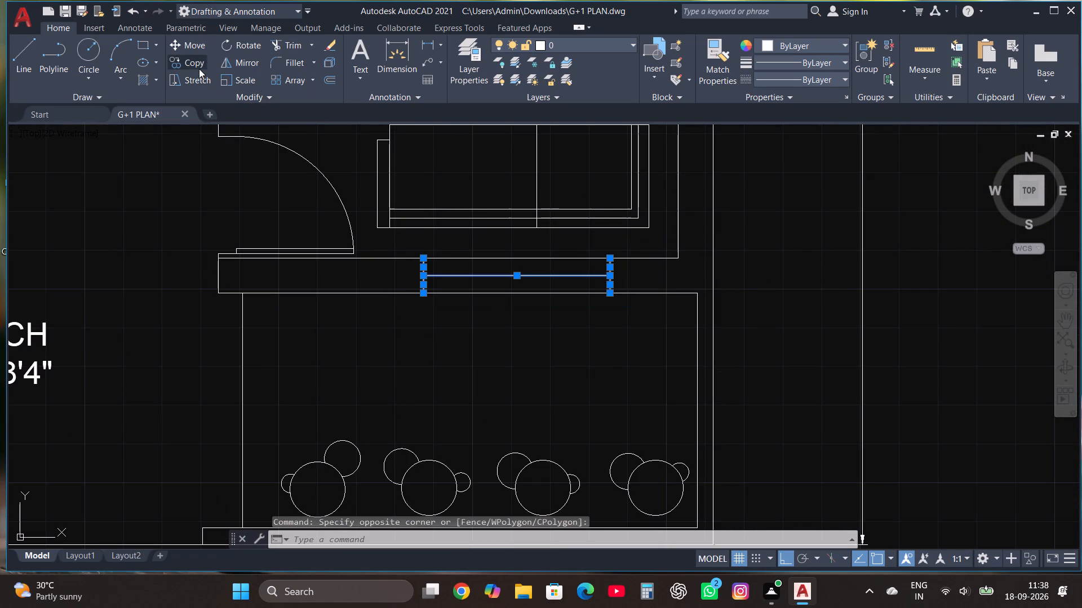
click(539, 543)
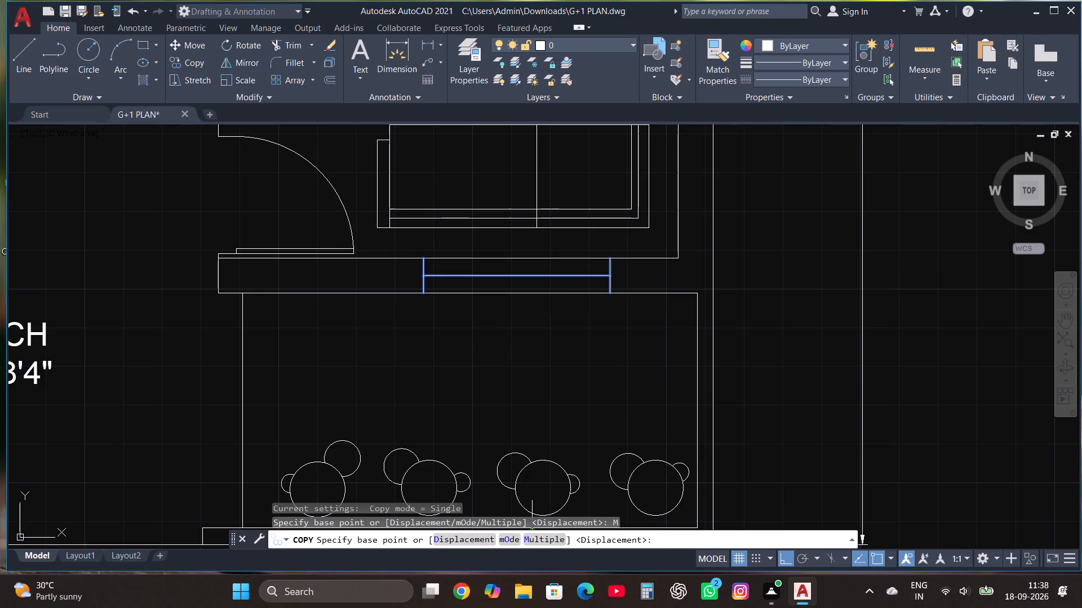
click(422, 293)
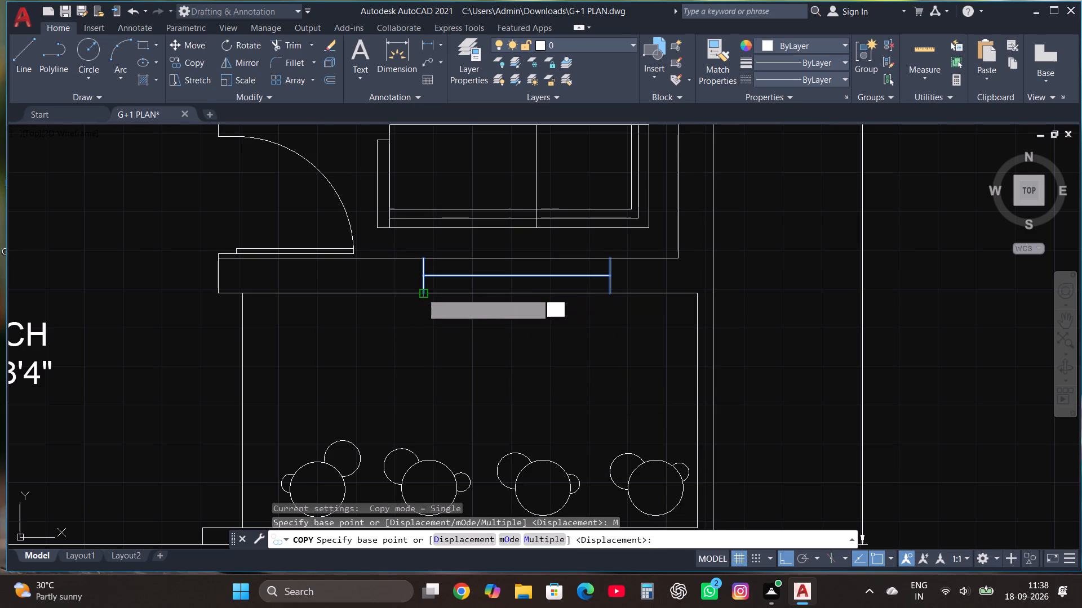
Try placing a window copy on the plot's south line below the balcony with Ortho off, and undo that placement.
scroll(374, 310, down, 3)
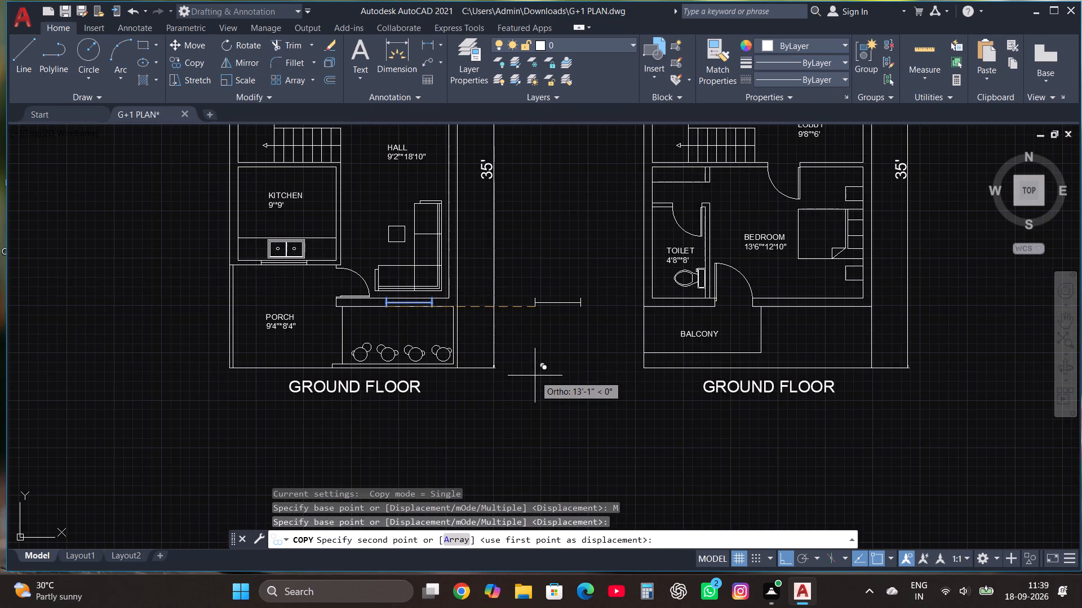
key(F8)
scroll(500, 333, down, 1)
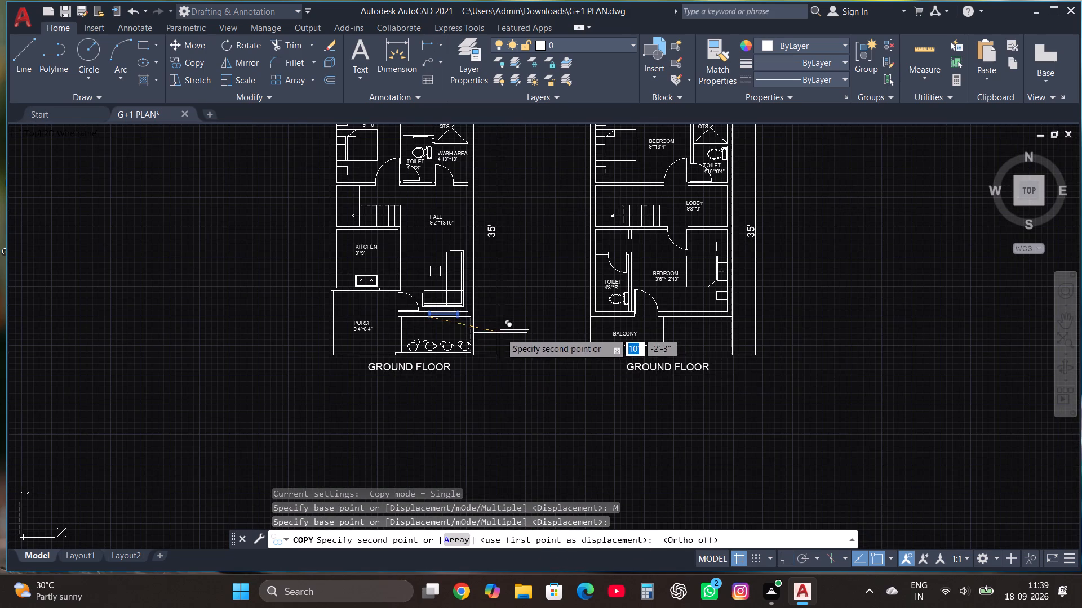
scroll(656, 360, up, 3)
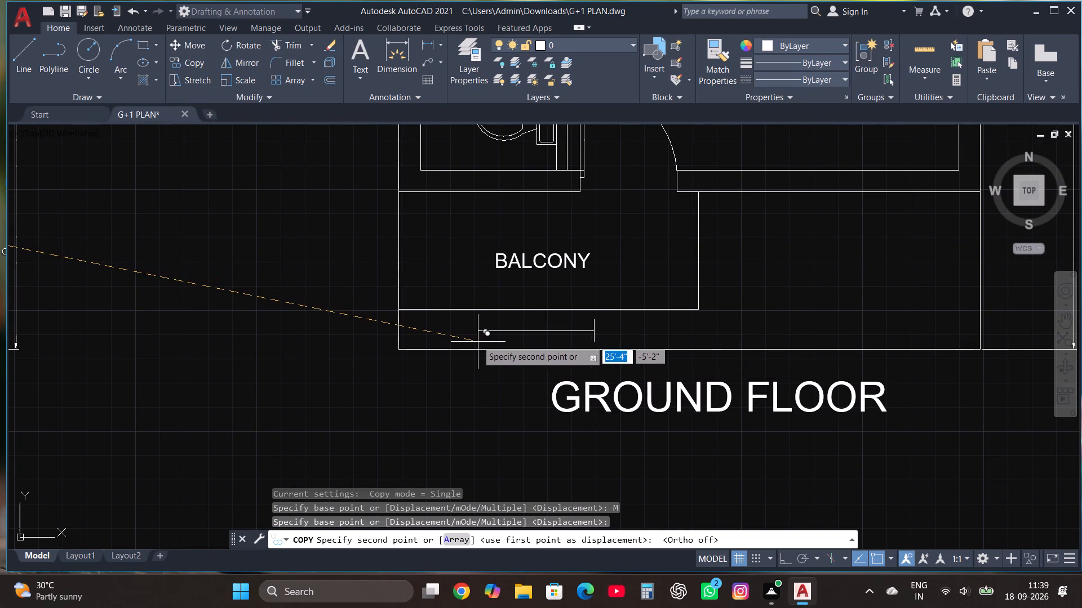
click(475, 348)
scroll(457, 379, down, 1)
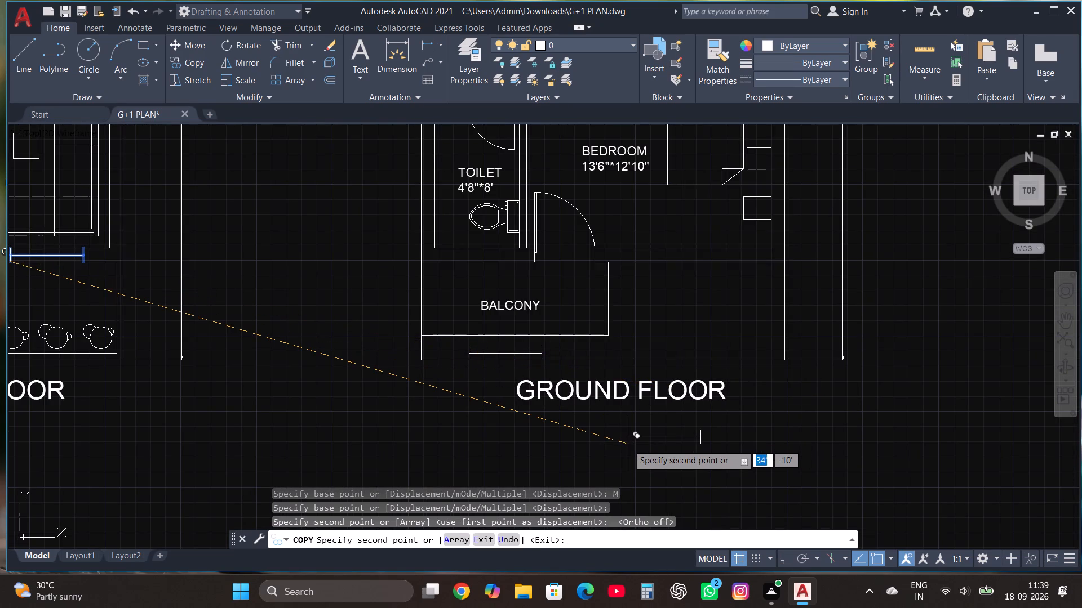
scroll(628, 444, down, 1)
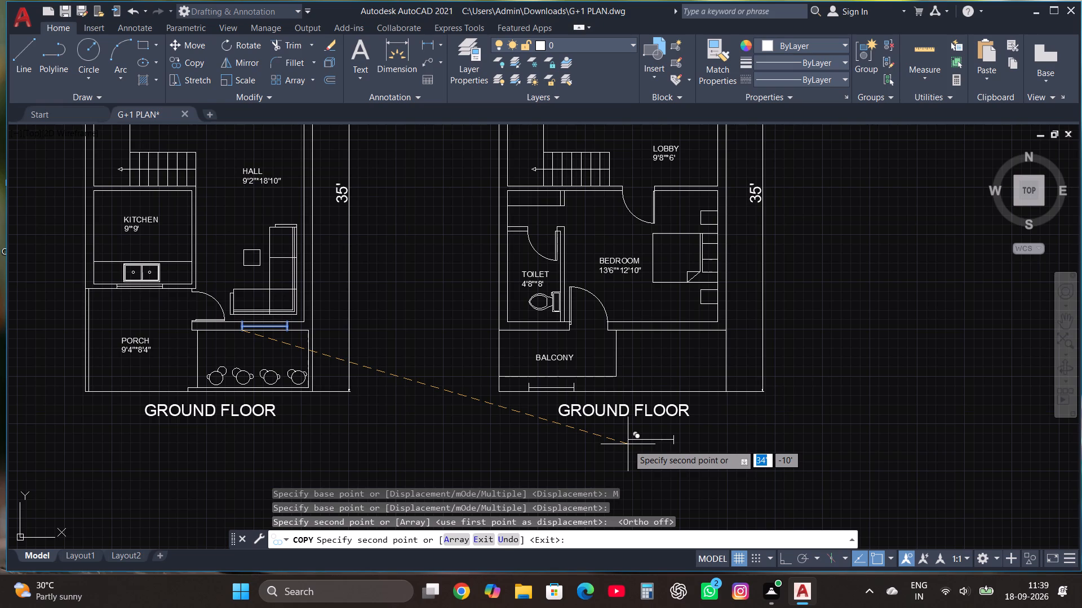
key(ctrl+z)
With Ortho off, place window copies in the south walls of the second plan's 4'8"*8' toilet and 13'6"*12'10" bedroom.
scroll(669, 338, down, 3)
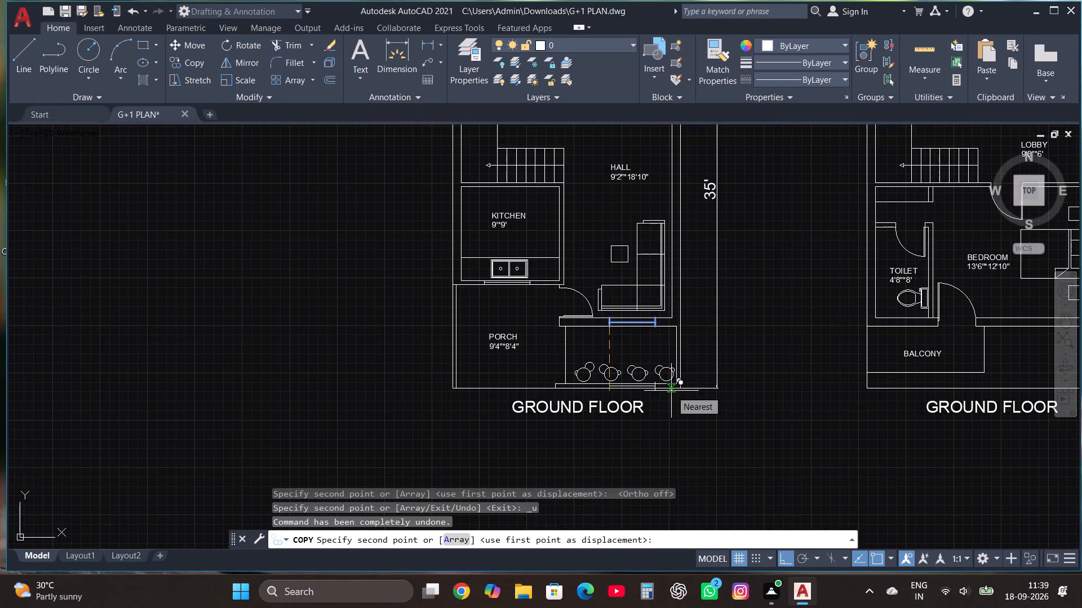
key(F8)
scroll(585, 320, down, 1)
scroll(797, 335, up, 2)
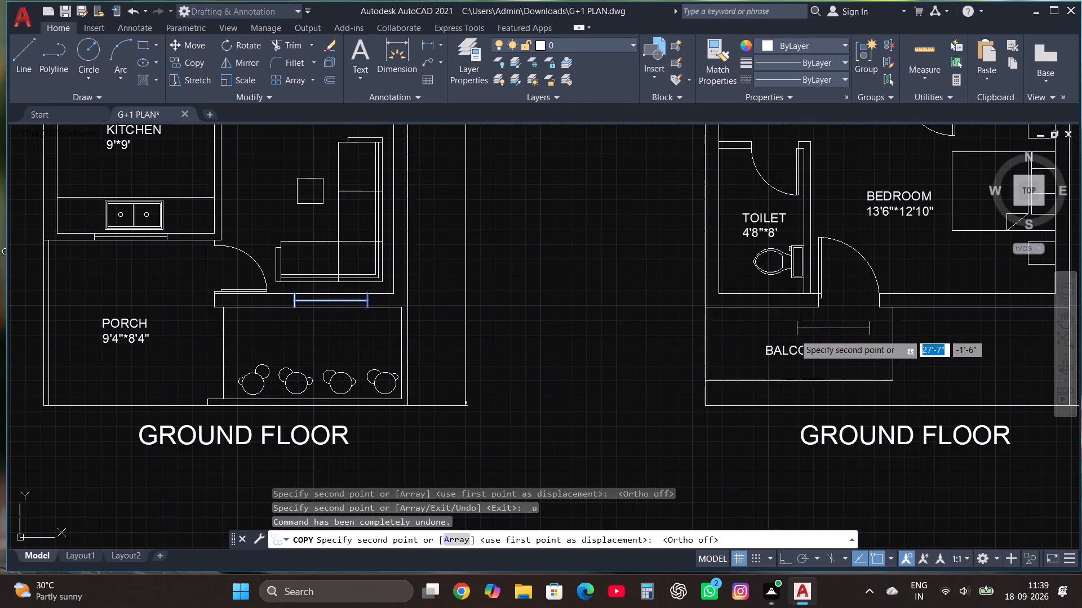
click(735, 308)
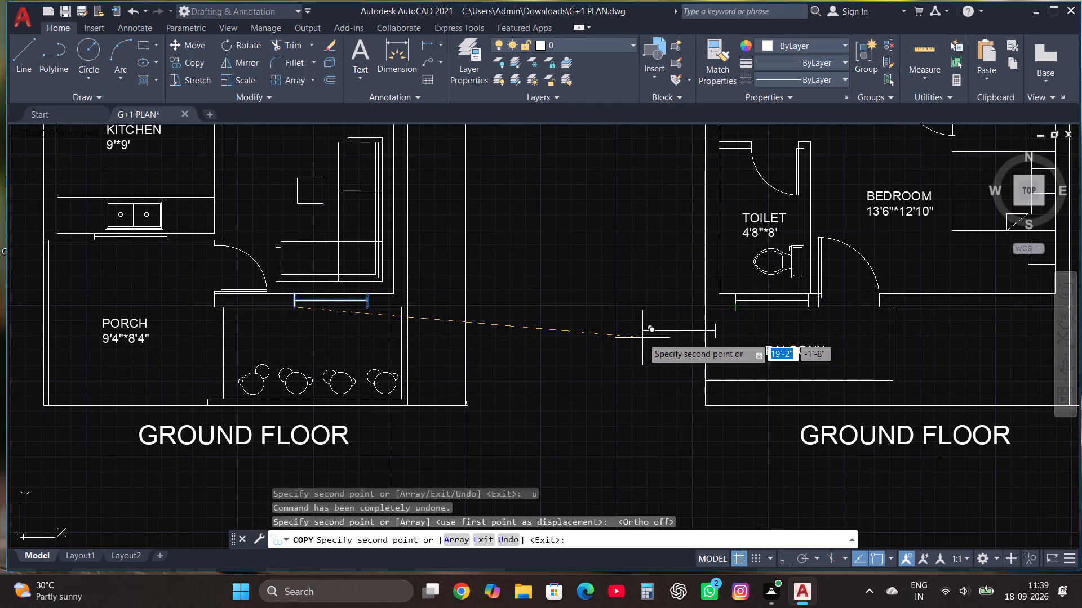
scroll(643, 339, down, 1)
scroll(864, 325, up, 2)
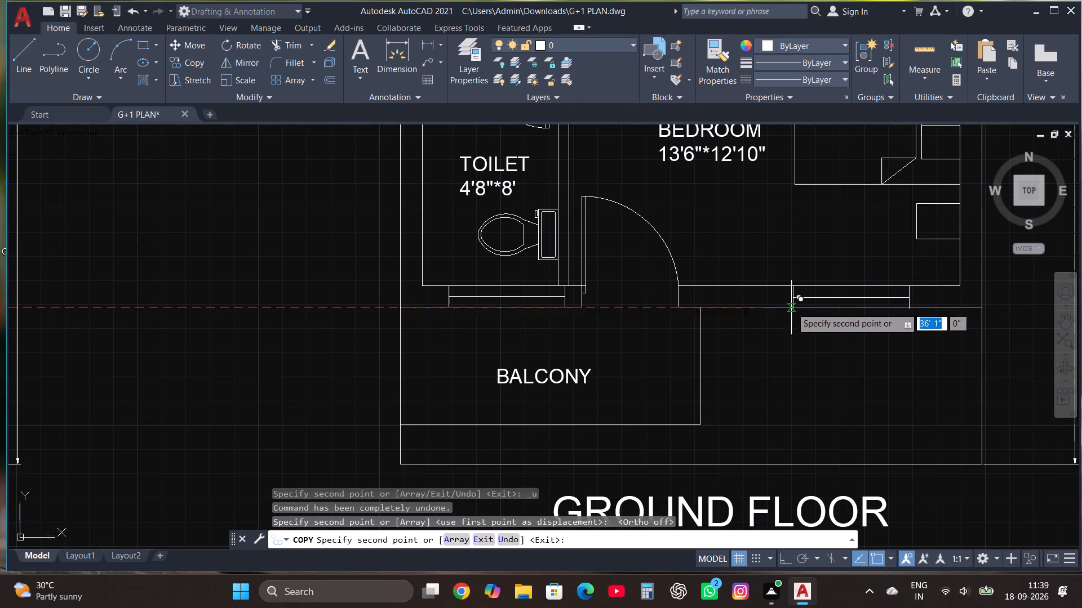
click(781, 306)
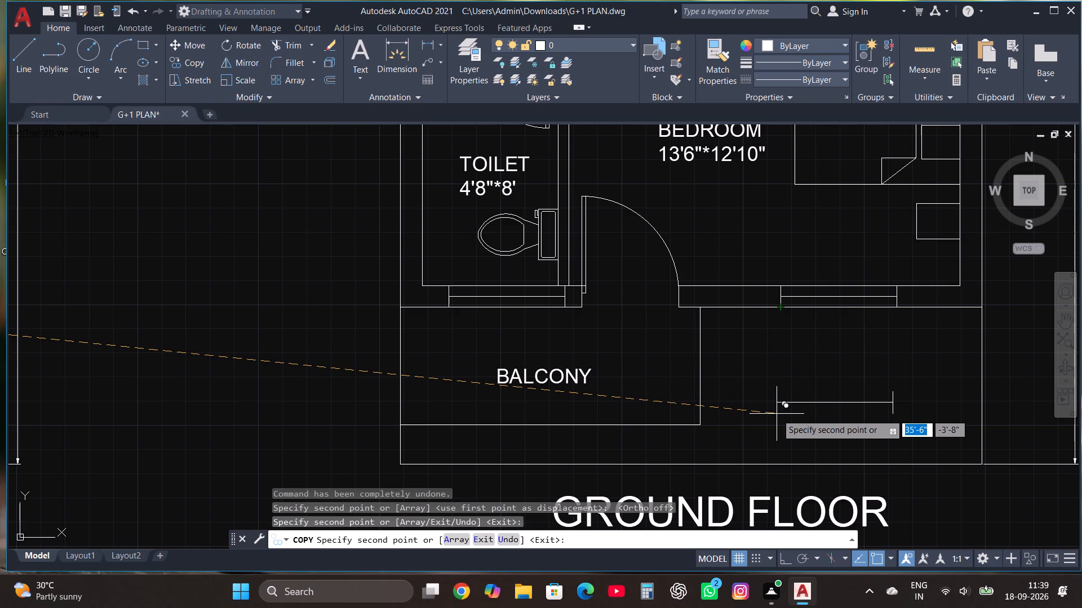
Place window copies in the north walls of the first plan's 9'*10' bedroom and the second plan's 9'*13'4" bedroom.
scroll(777, 414, down, 3)
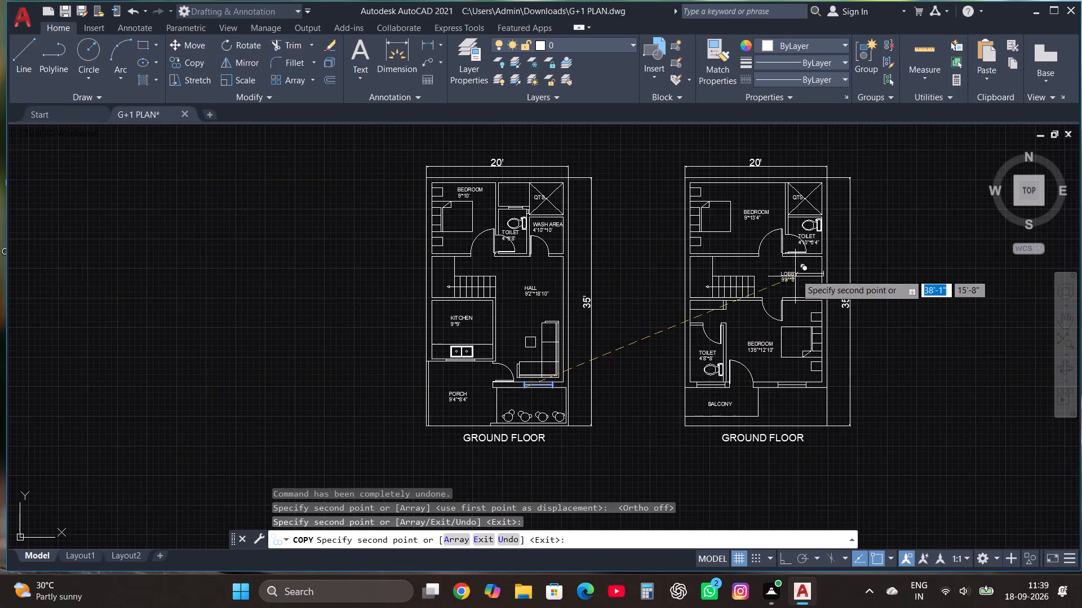
scroll(447, 155, up, 5)
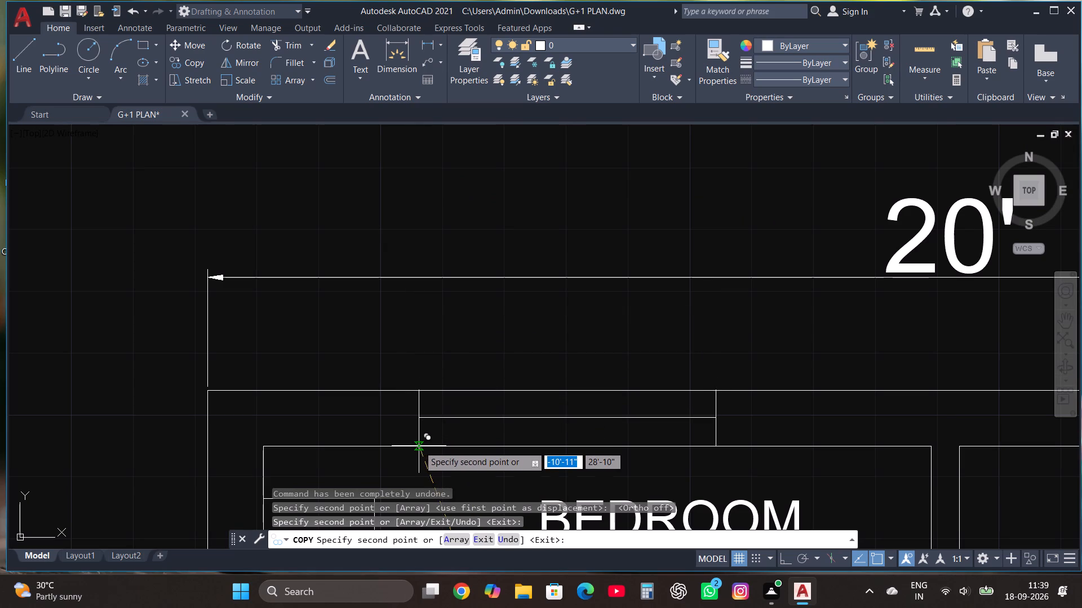
click(419, 446)
scroll(398, 371, down, 3)
scroll(448, 385, down, 2)
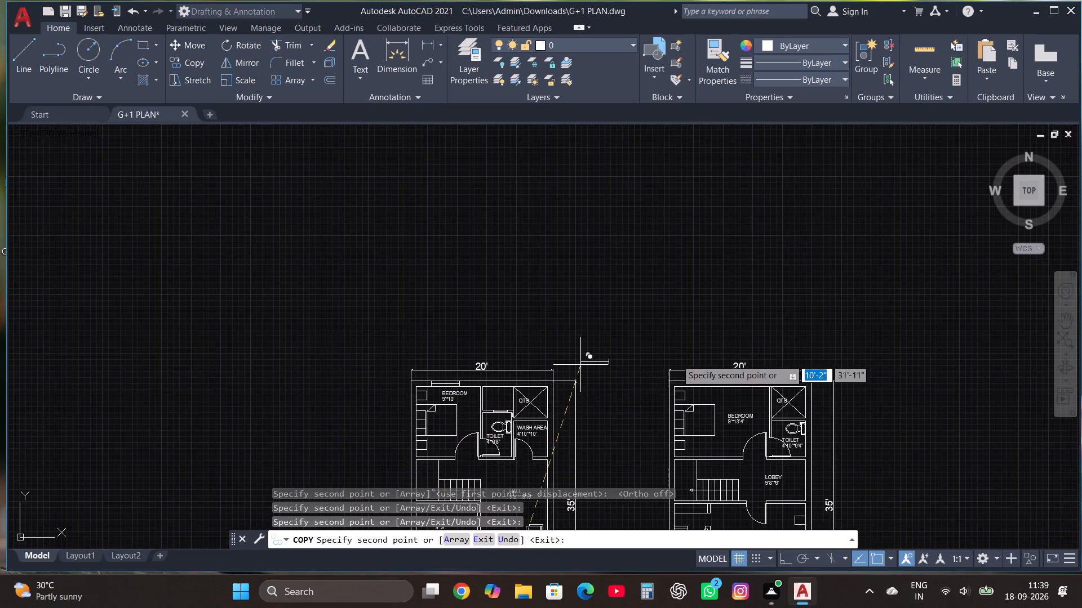
scroll(713, 405, up, 3)
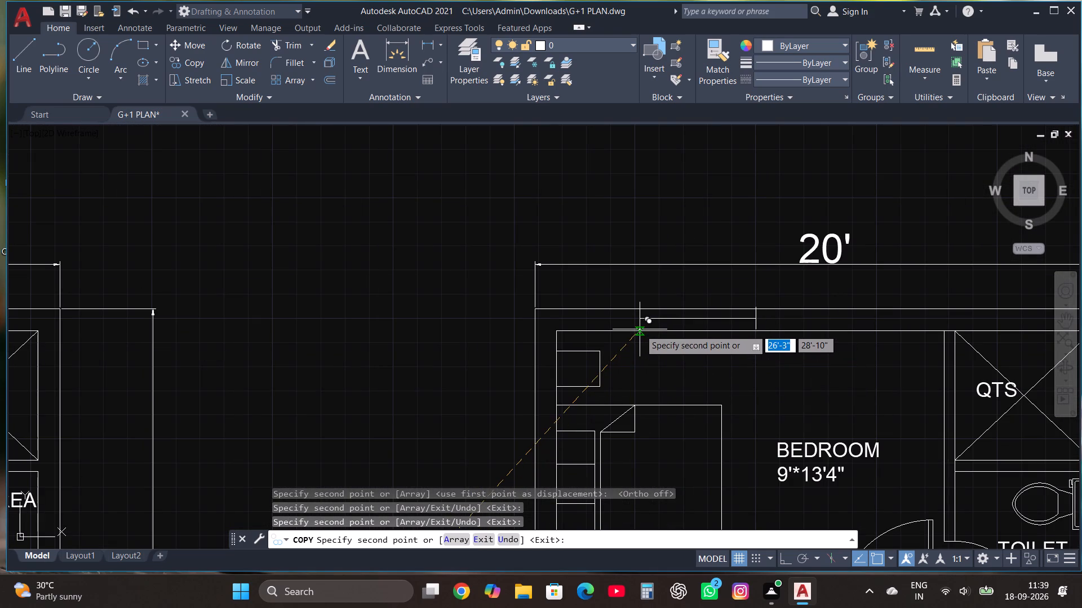
click(640, 329)
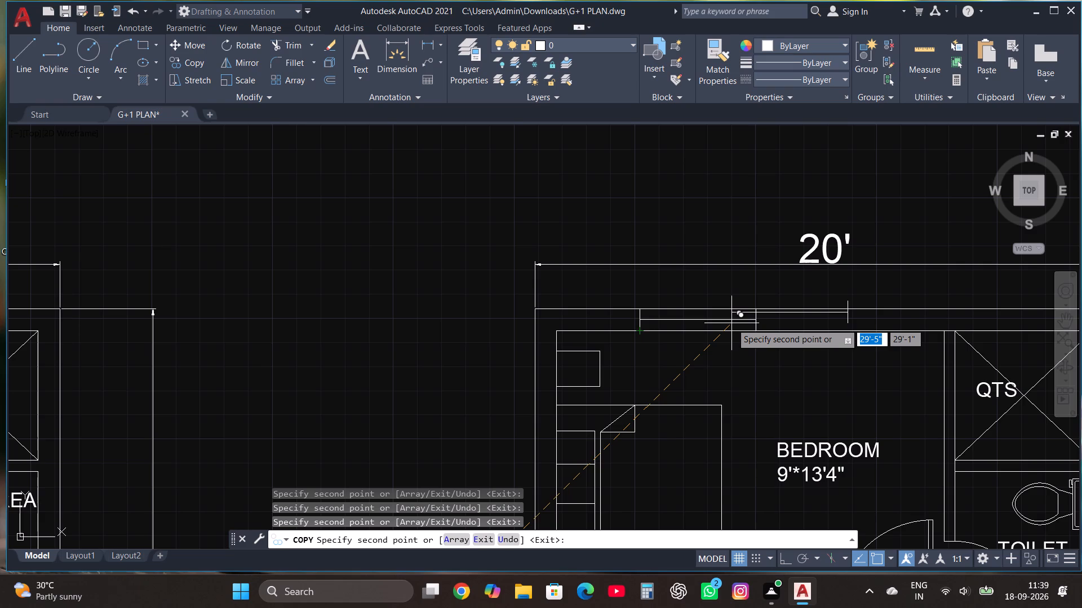
key(Escape)
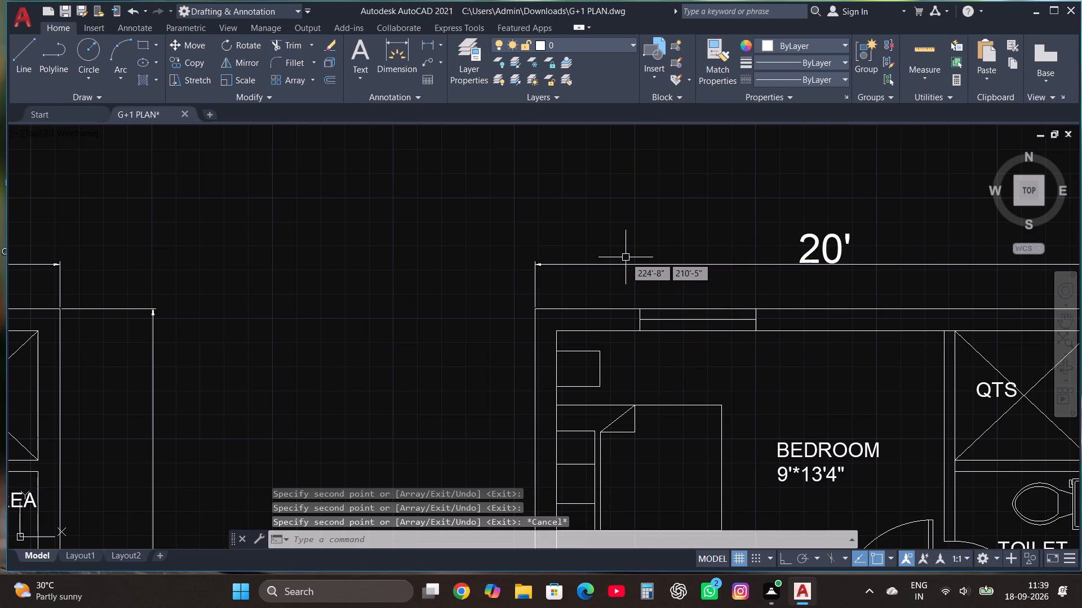
In the second plan, draw a short line from the QTS southeast corner across the wall to the toilet's northeast corner.
scroll(626, 257, down, 2)
scroll(801, 332, up, 3)
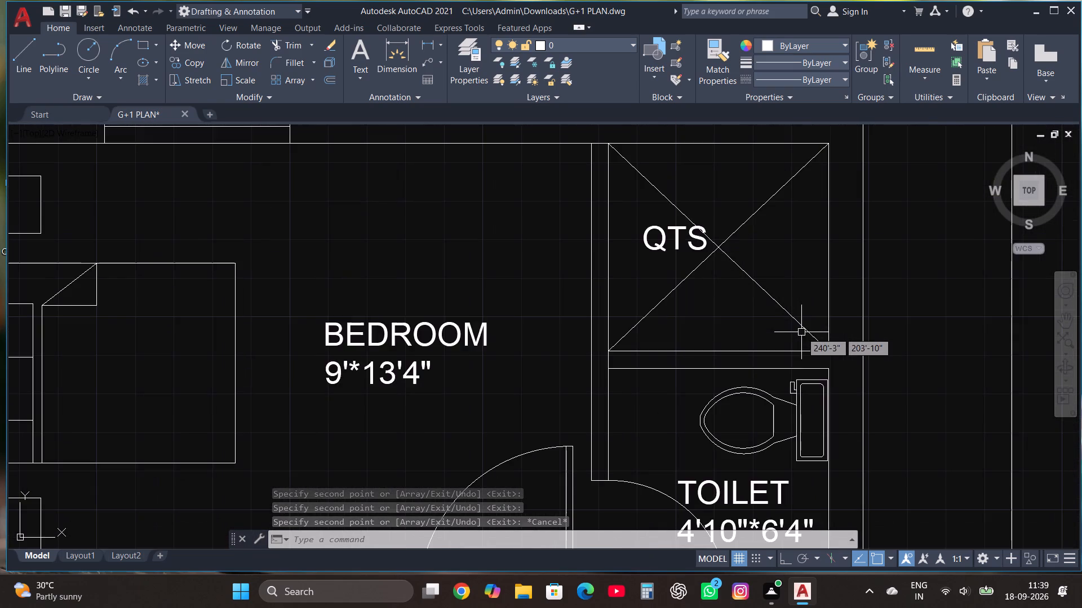
scroll(800, 366, up, 2)
click(17, 53)
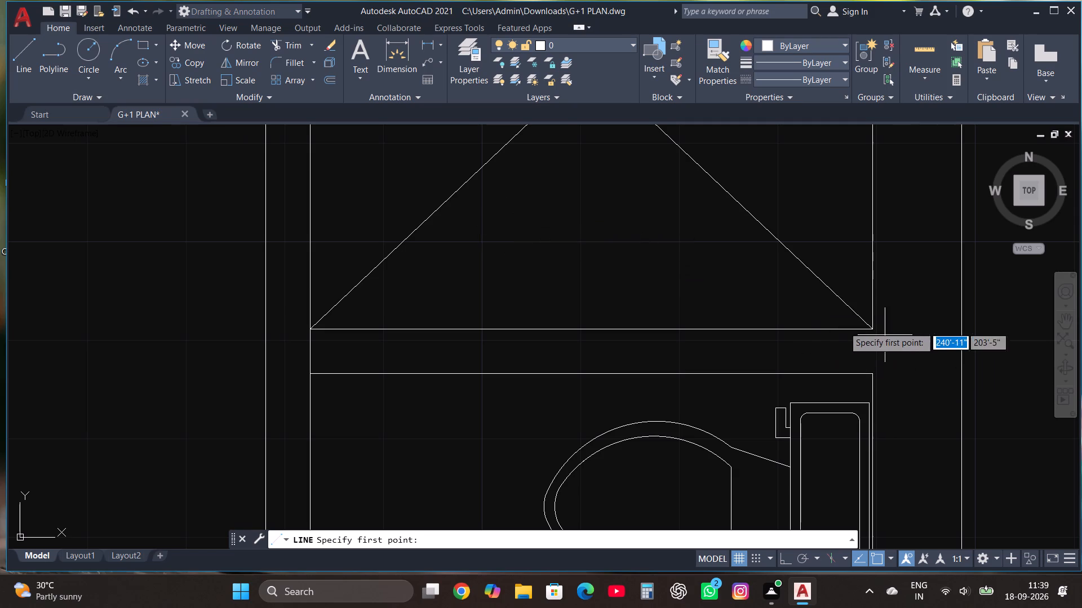
click(872, 329)
click(873, 377)
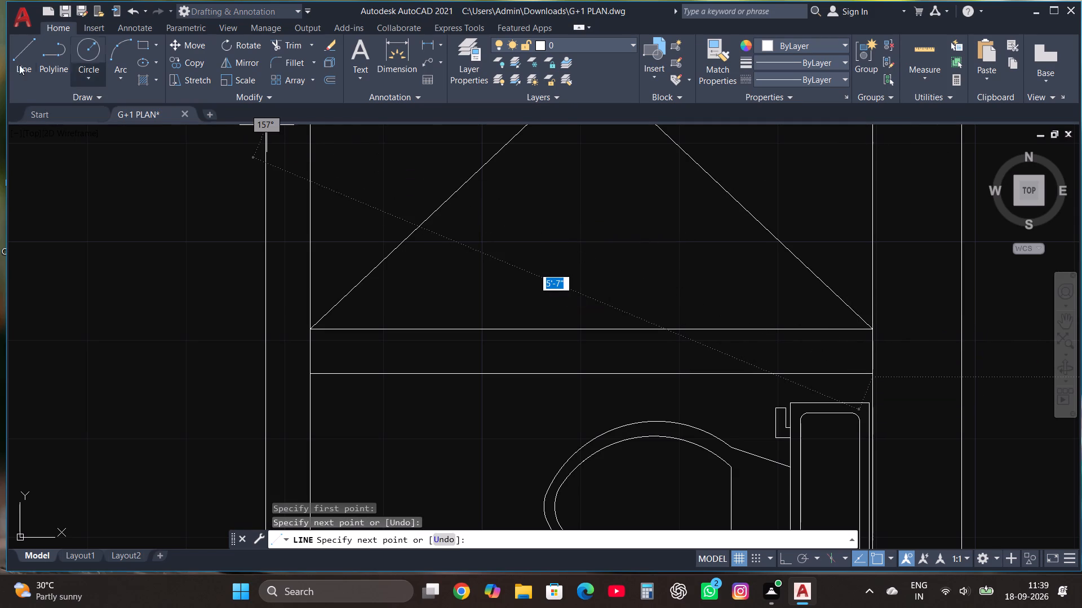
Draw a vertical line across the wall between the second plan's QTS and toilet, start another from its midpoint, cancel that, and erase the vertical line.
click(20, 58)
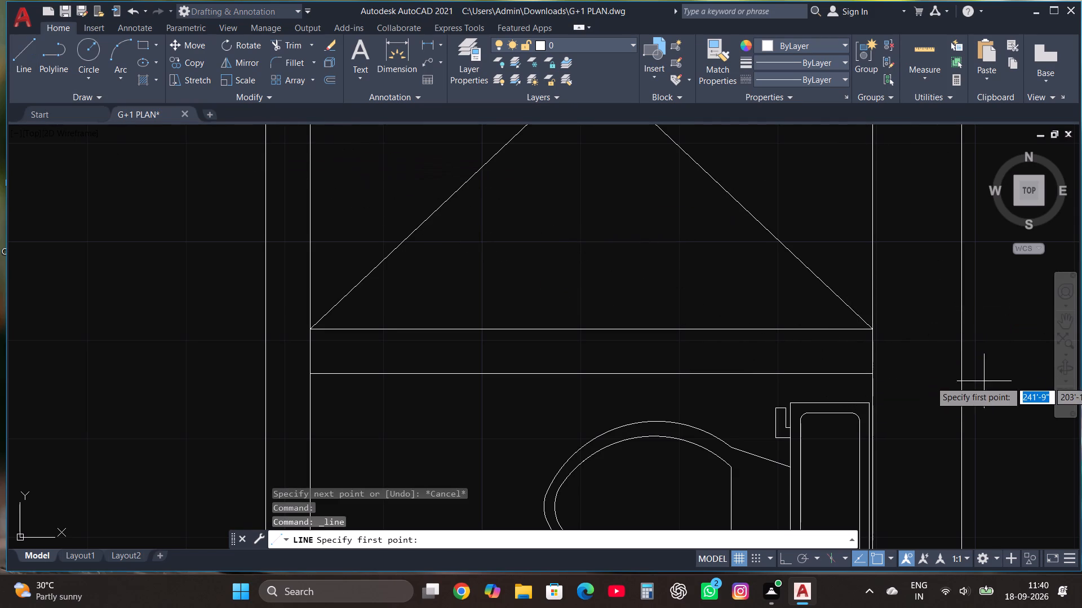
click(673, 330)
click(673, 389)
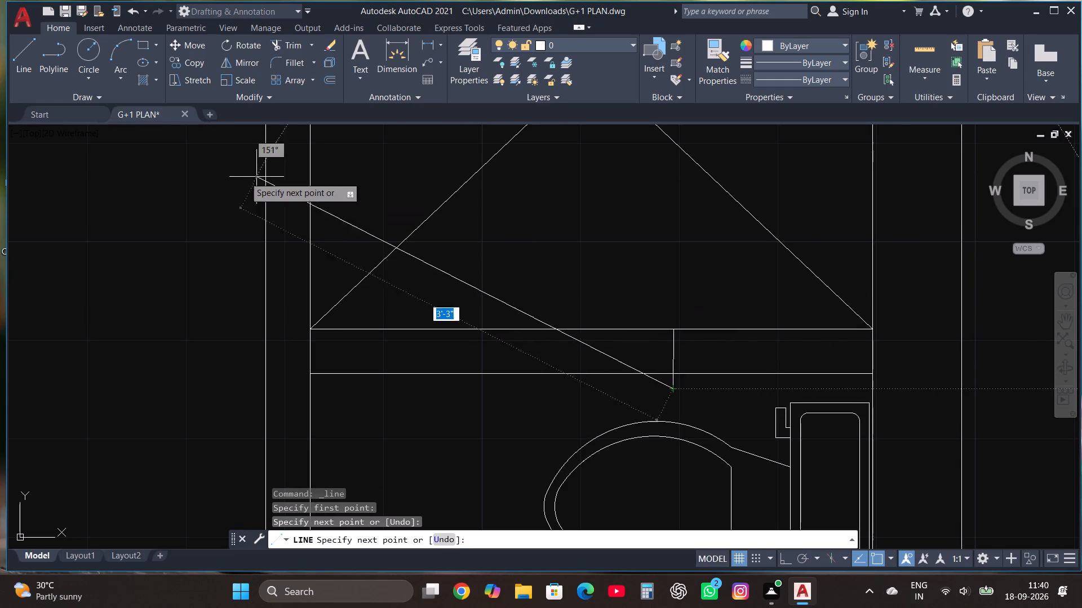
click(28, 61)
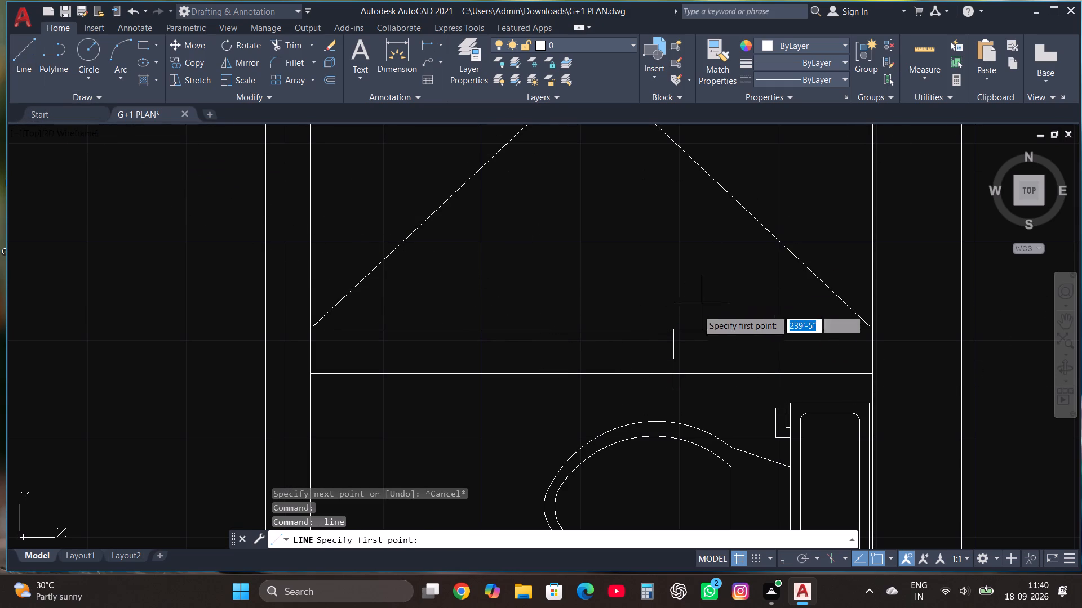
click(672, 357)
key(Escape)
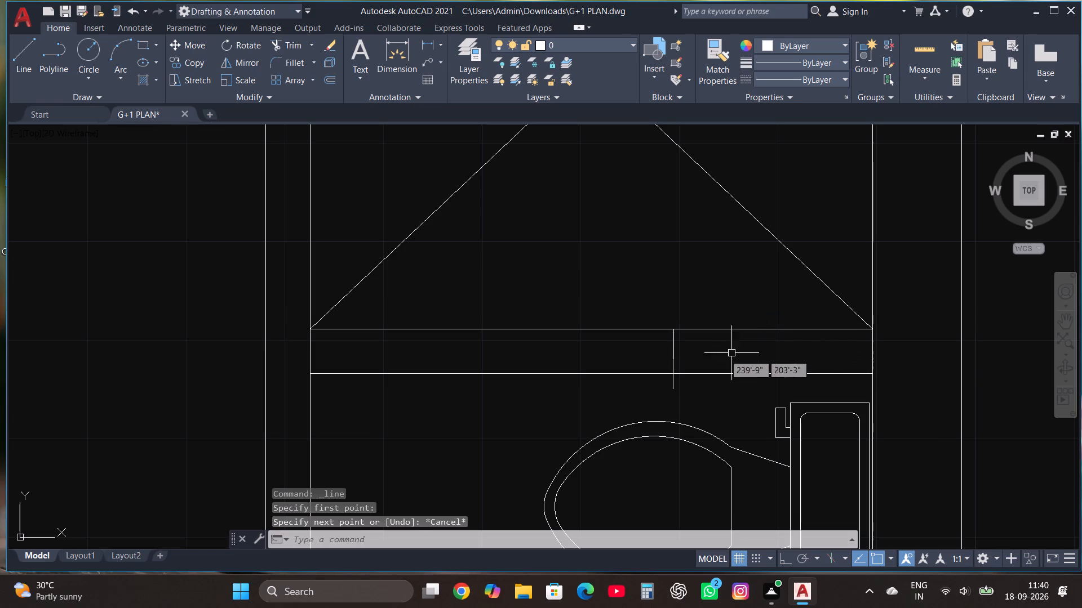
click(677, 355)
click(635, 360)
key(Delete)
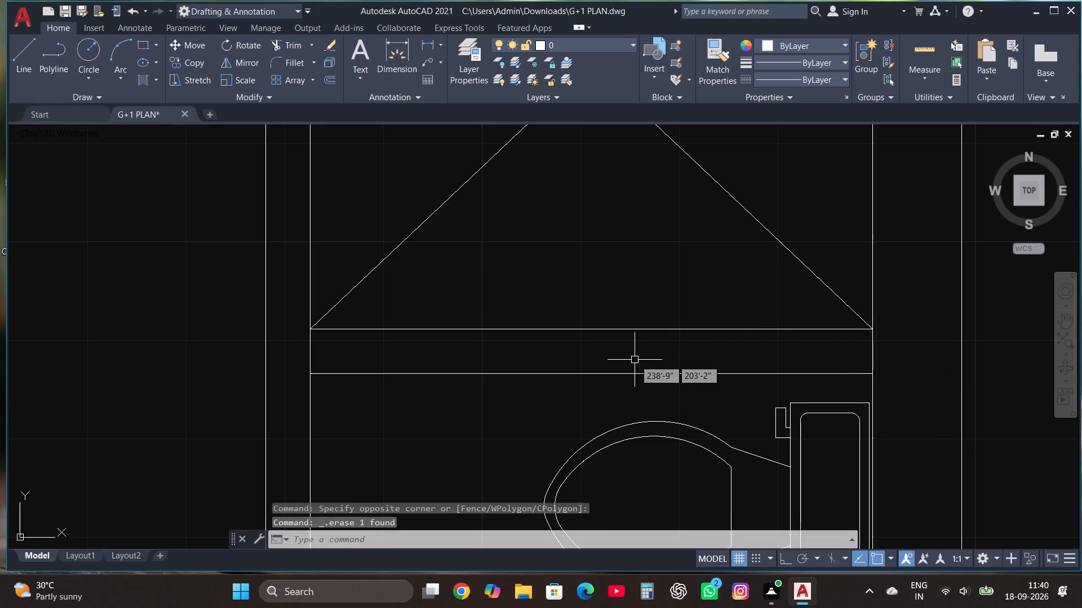
With Ortho on, draw a window about 1'-5" long at the east end of the second plan's QTS–toilet wall, trimming the overhang.
click(19, 51)
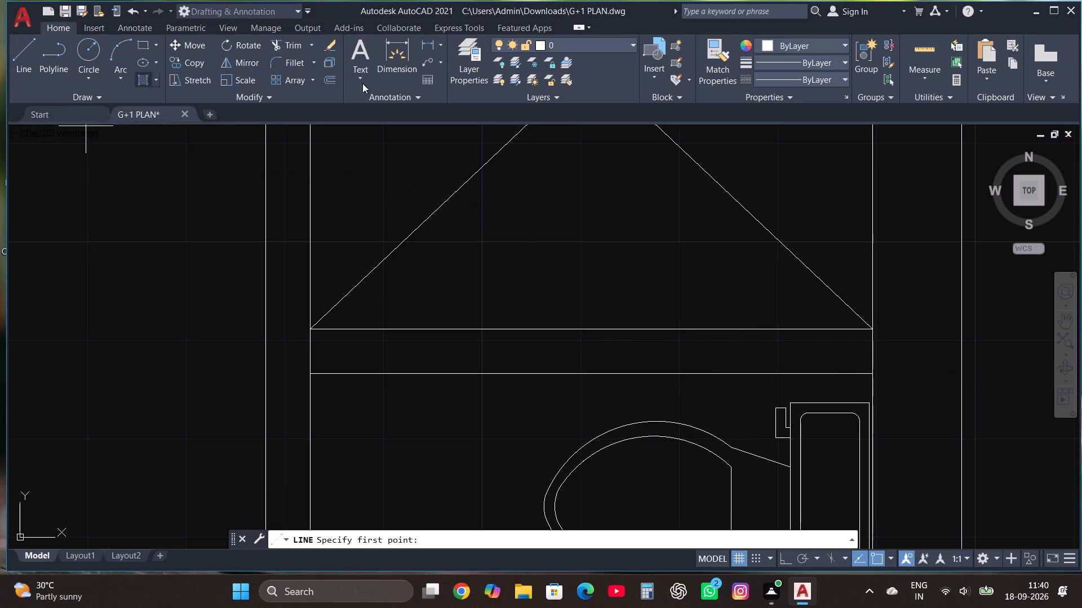
click(706, 330)
key(F8)
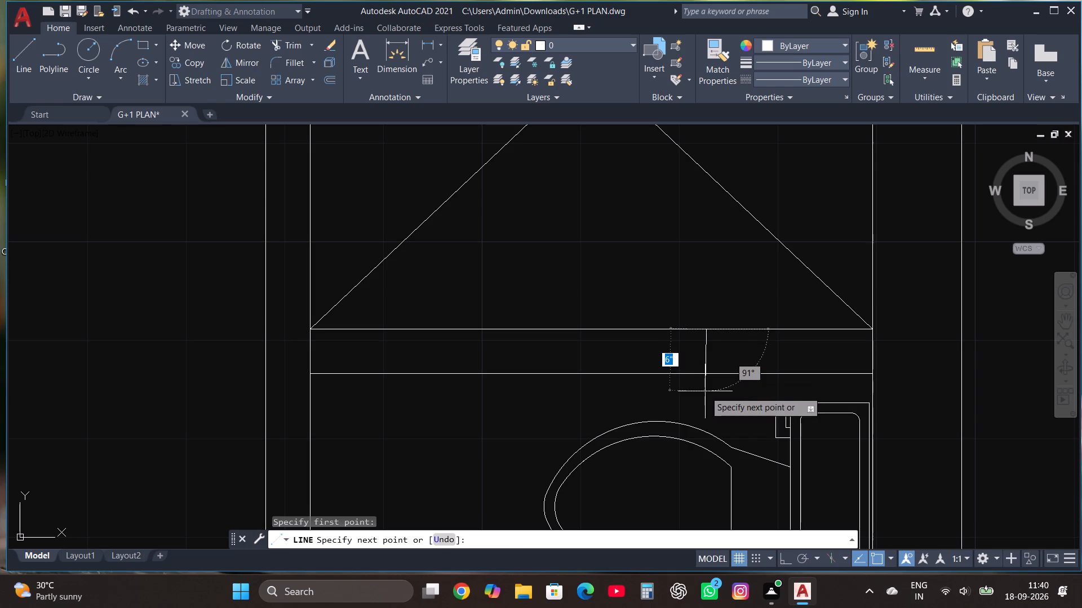
click(707, 392)
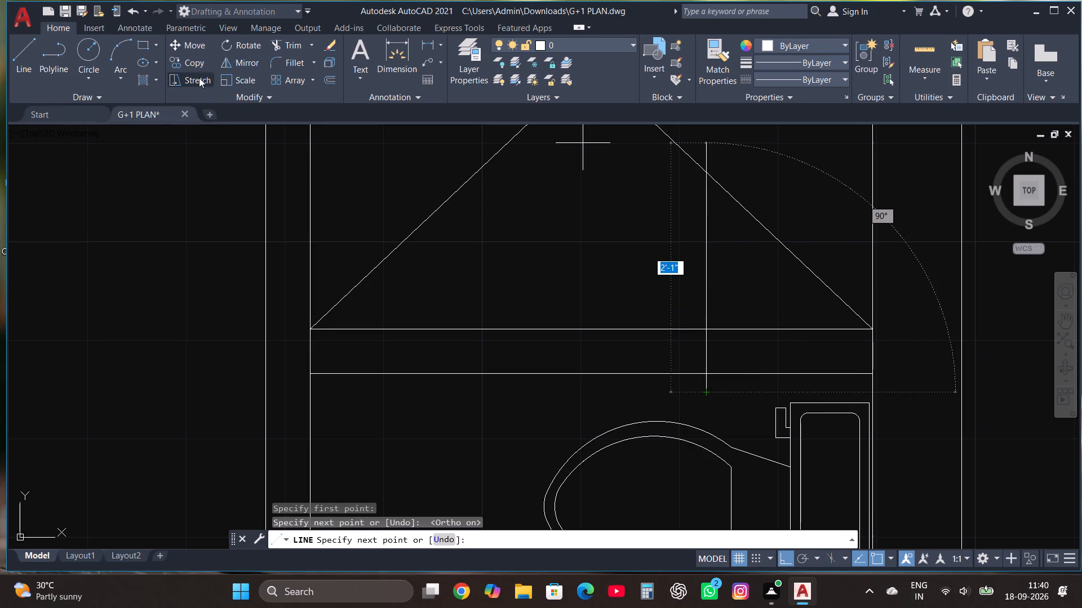
click(24, 55)
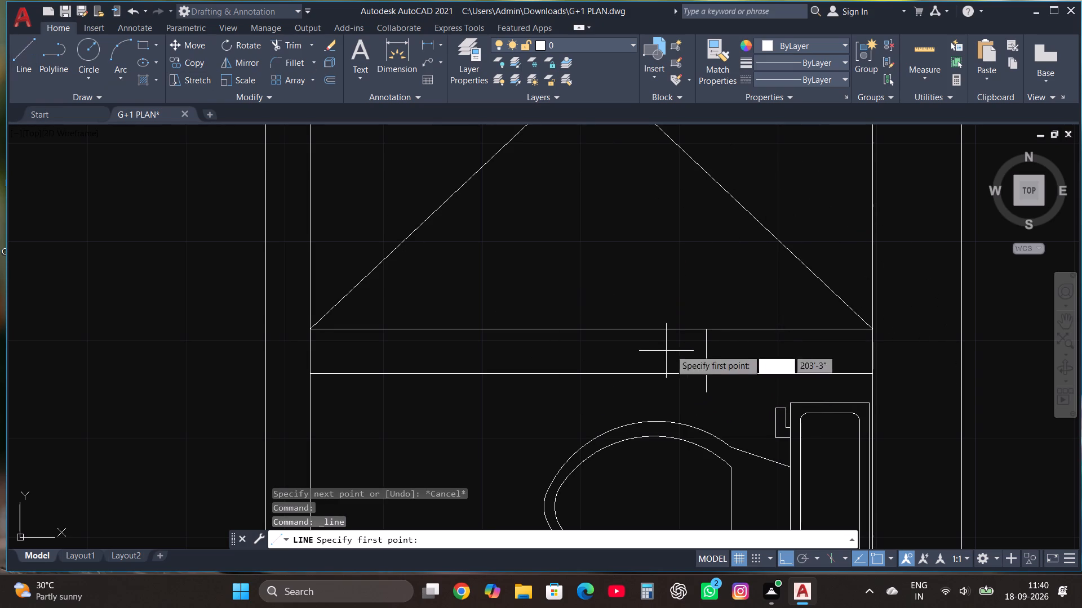
click(709, 352)
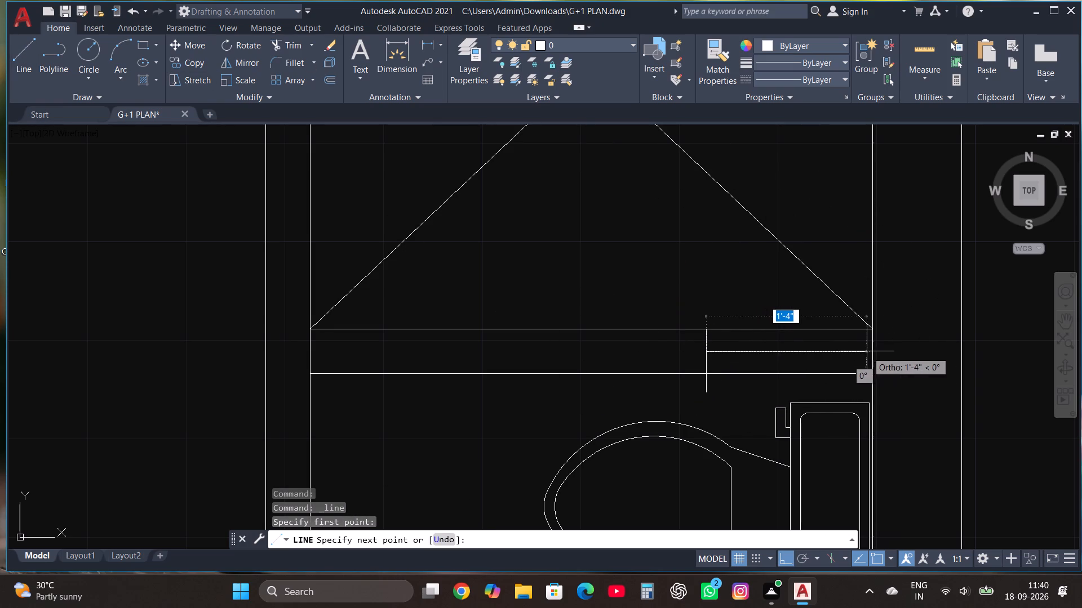
click(876, 351)
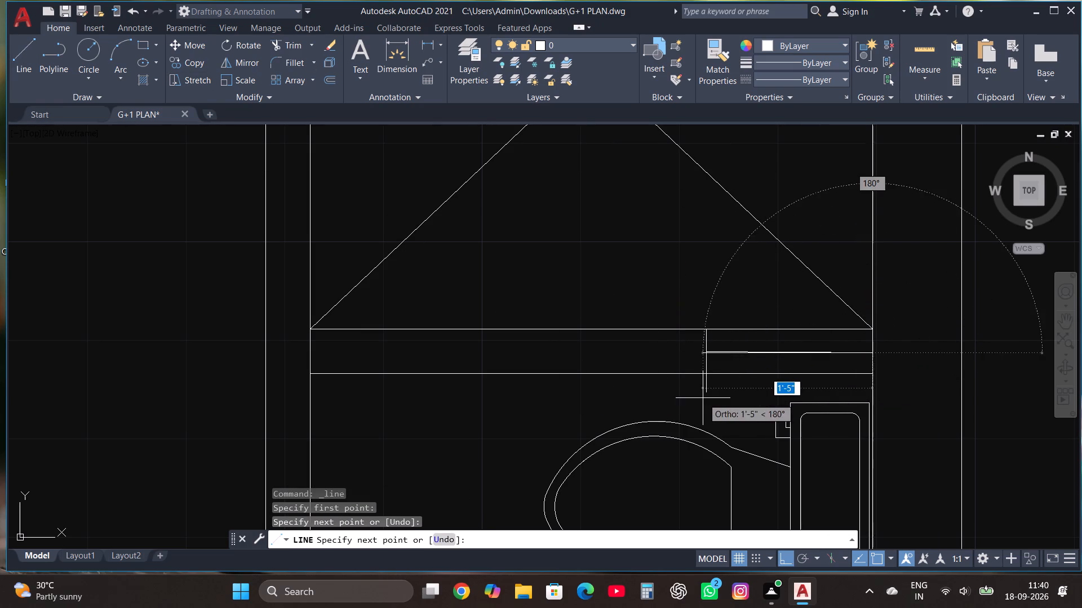
click(284, 41)
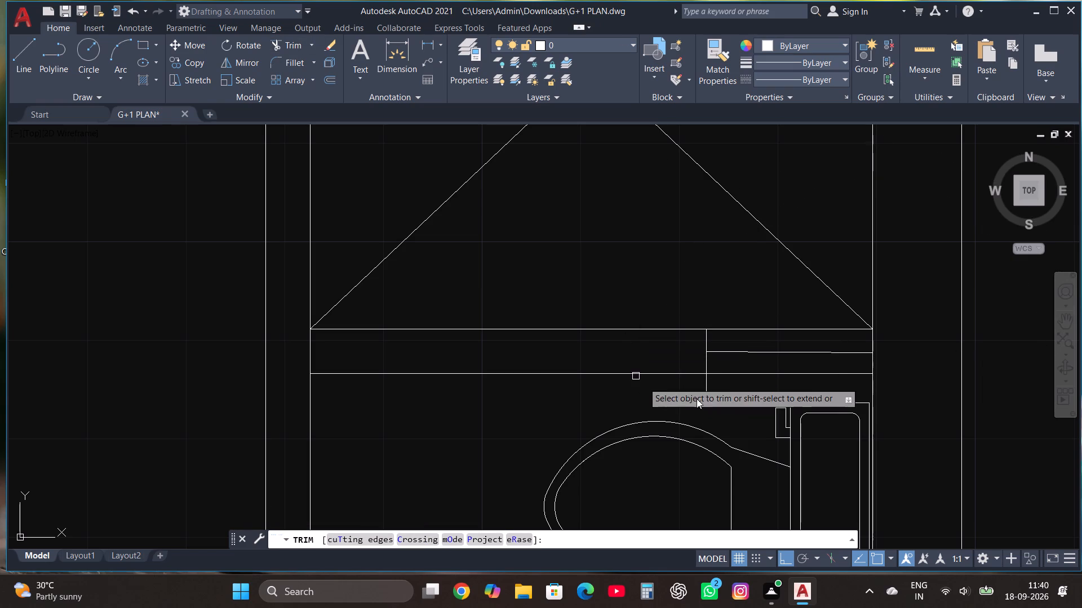
click(703, 386)
key(Escape)
scroll(728, 476, down, 2)
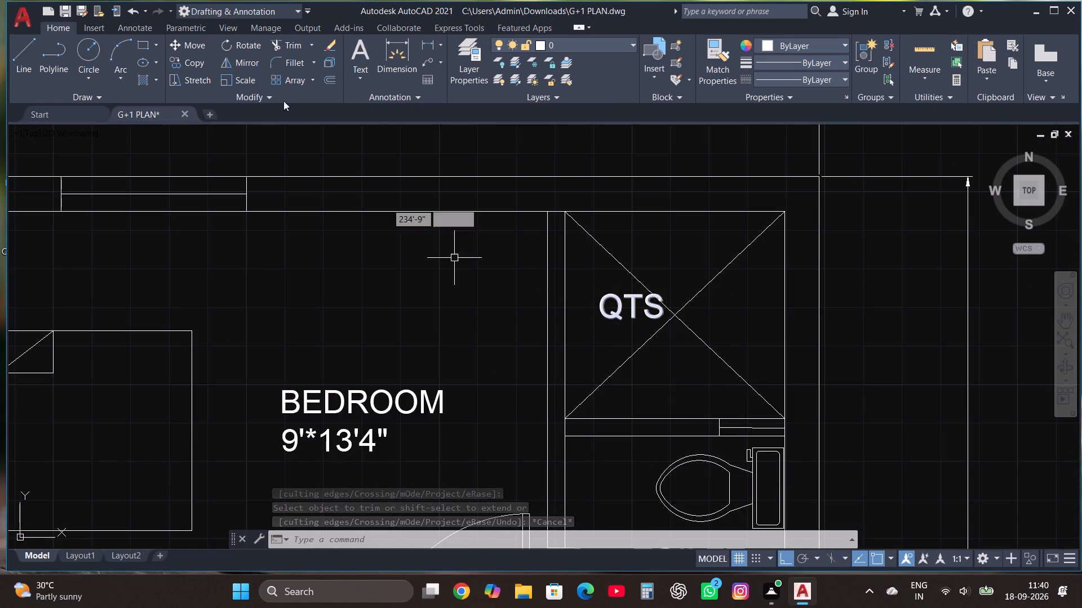
Draw a horizontal line from the second plan's QTS southwest corner across the wall to the bedroom side and trim the excess.
click(21, 41)
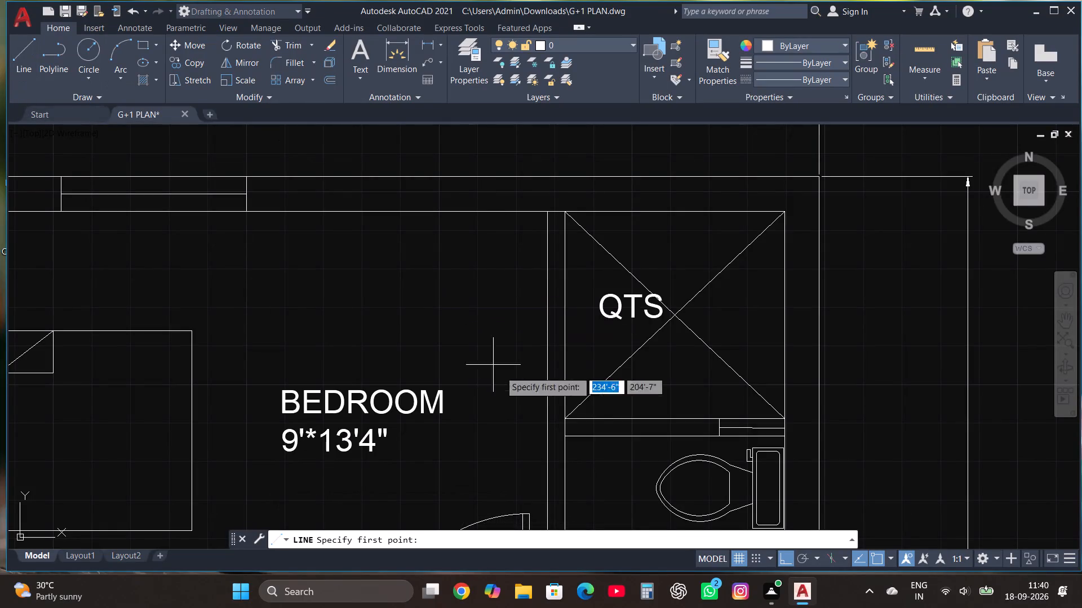
scroll(533, 426, up, 1)
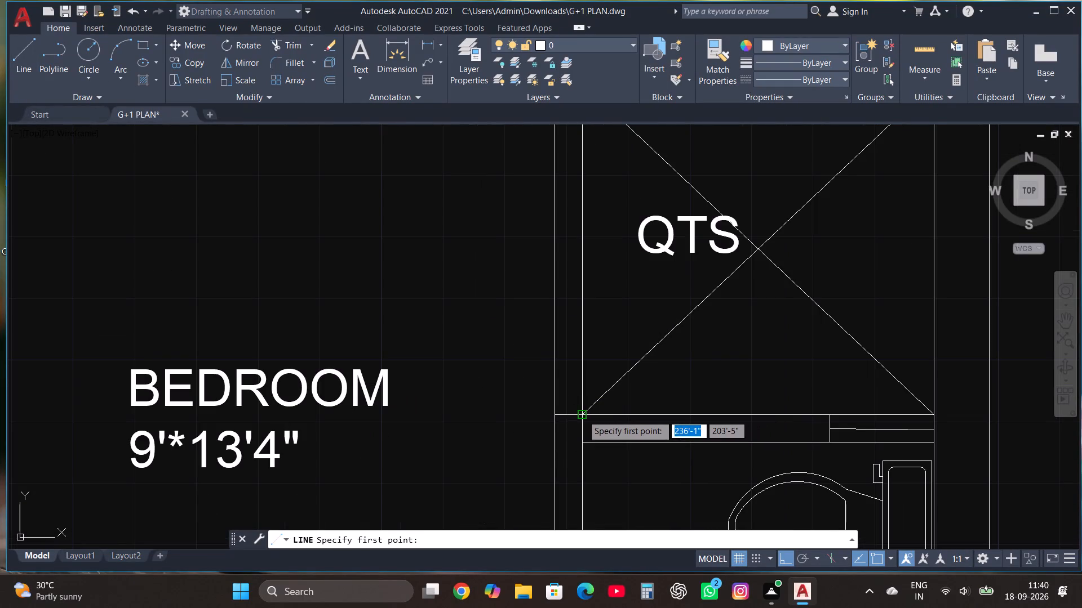
click(582, 414)
click(493, 414)
click(285, 45)
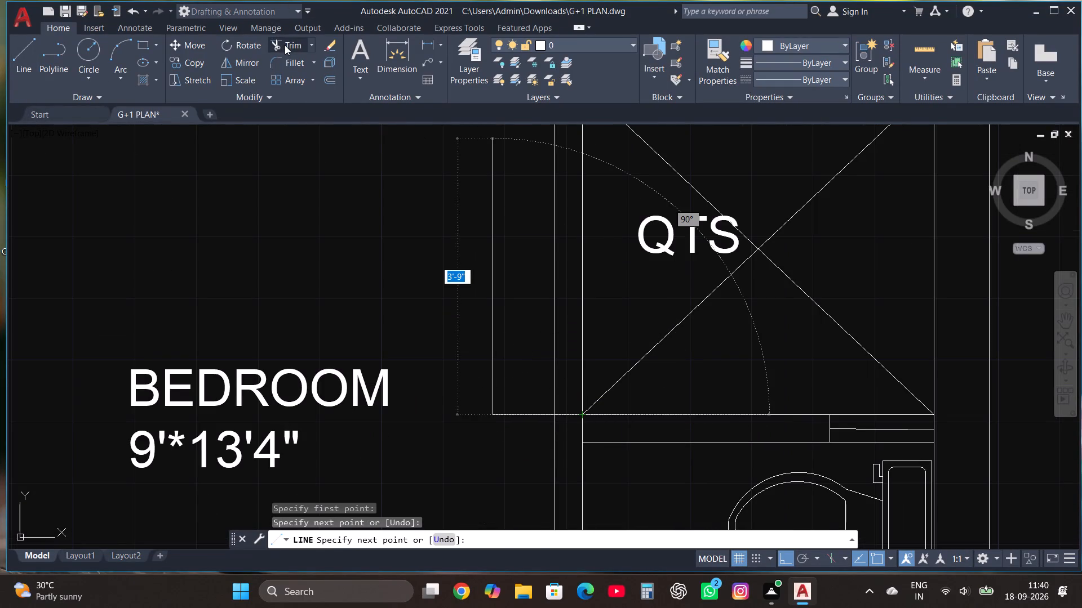
drag(481, 387, 507, 448)
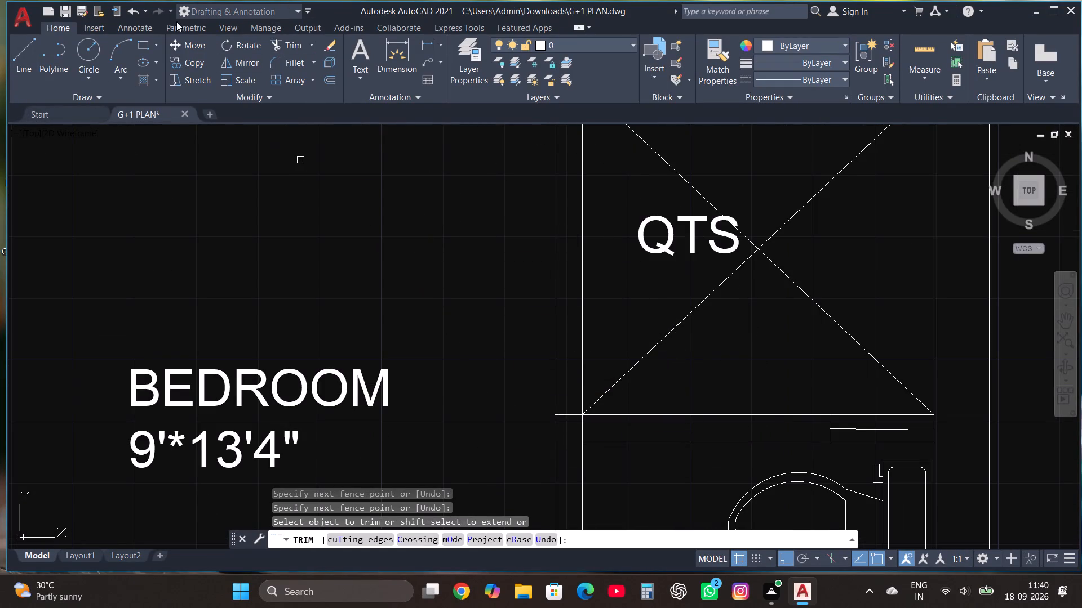
Draw a vertical centre line in the bedroom–QTS wall from the closing line's midpoint to the north wall, trimming the overhang.
click(26, 41)
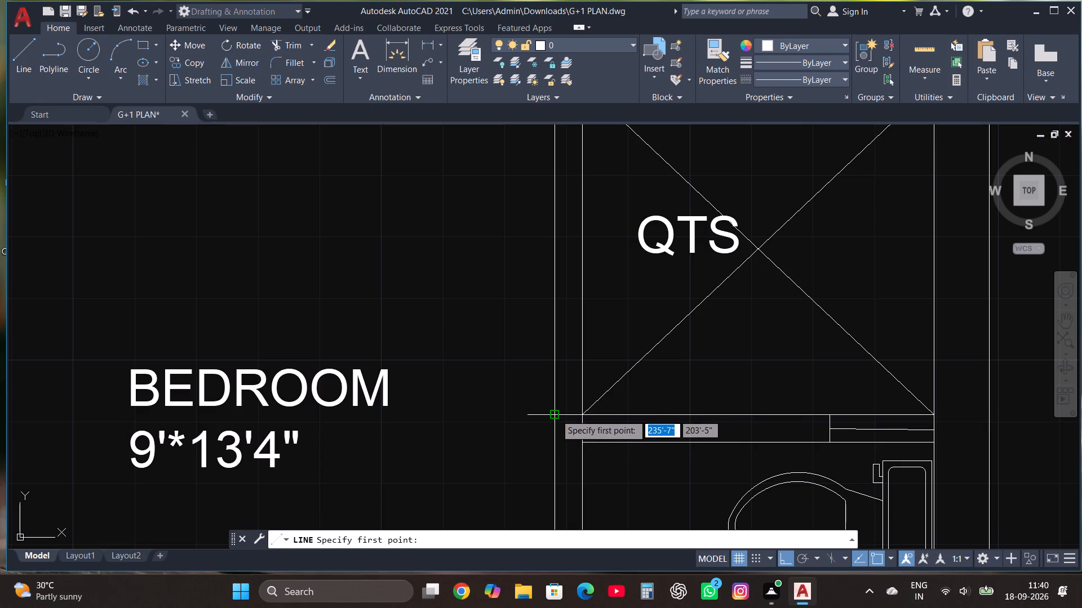
click(566, 415)
scroll(566, 481, down, 2)
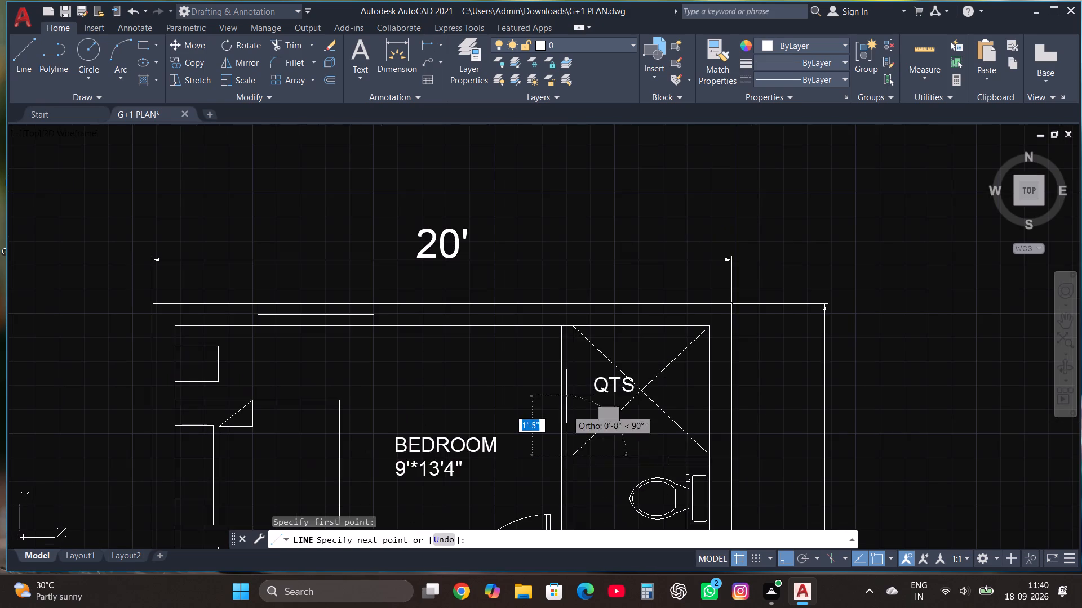
scroll(571, 330, up, 2)
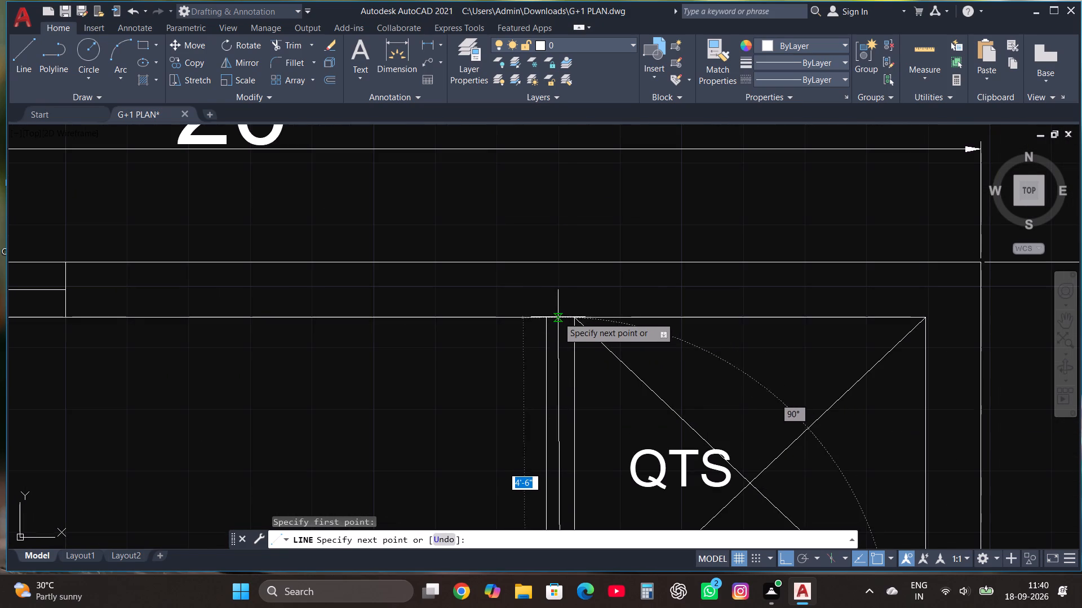
scroll(558, 317, up, 4)
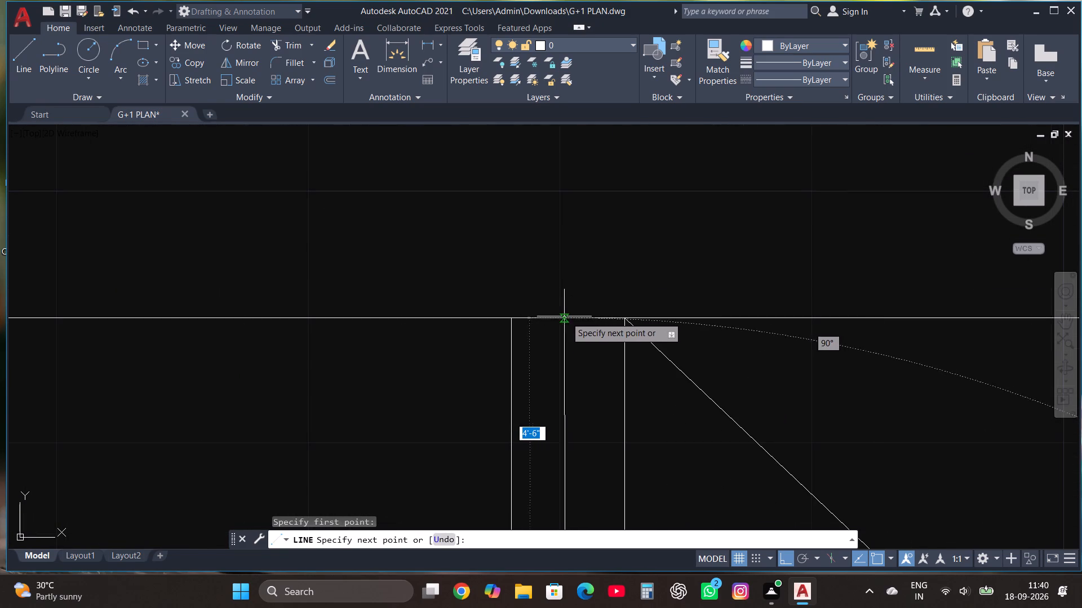
click(569, 290)
key(Escape)
click(296, 46)
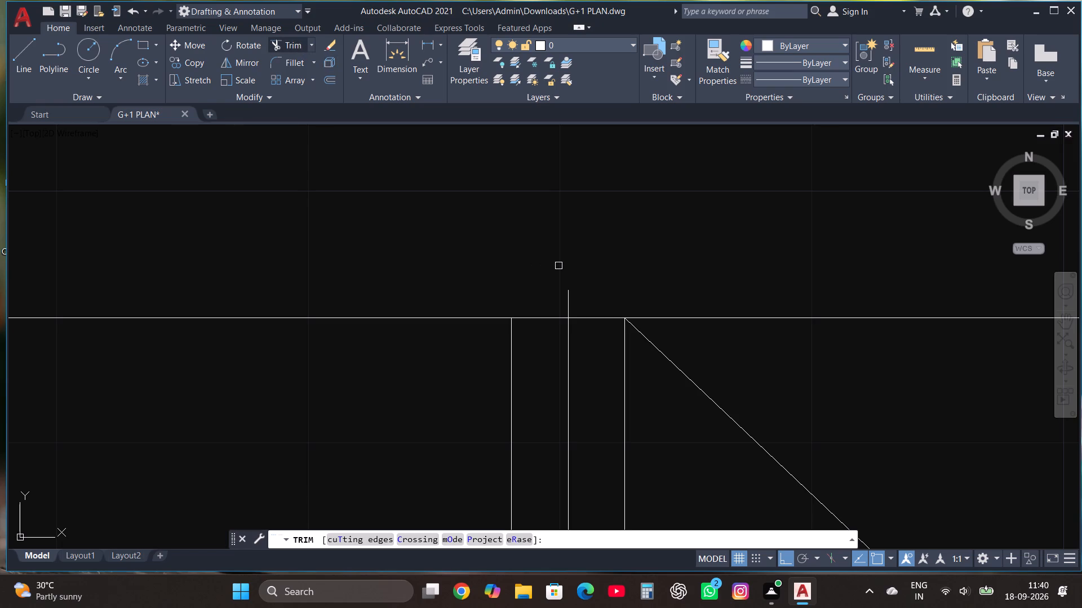
click(564, 292)
click(582, 304)
key(Escape)
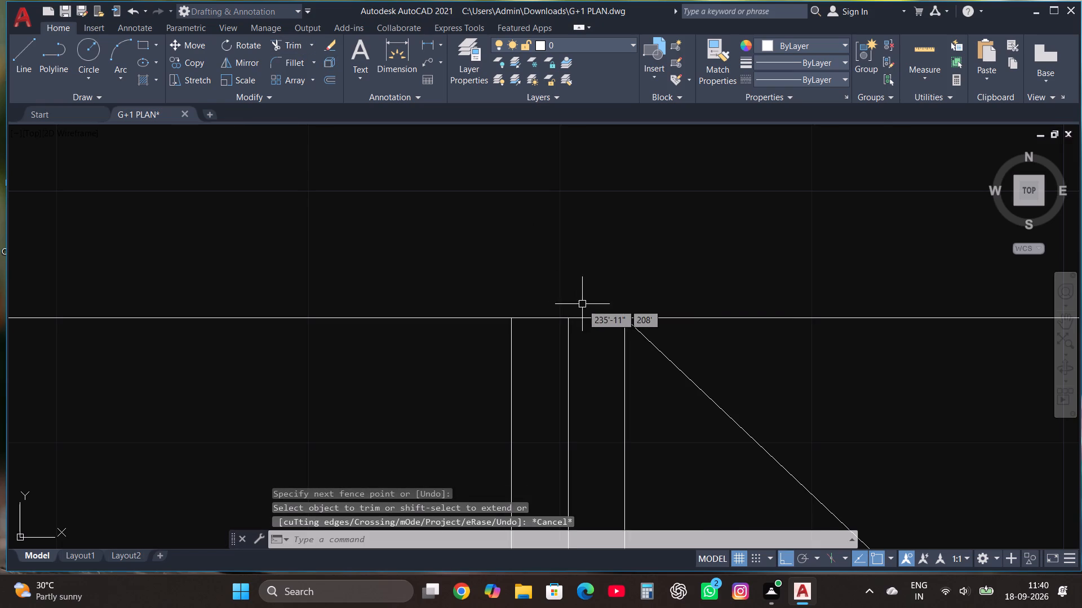
Change the title below the second plan to FIRST FLOOR.
scroll(582, 304, down, 5)
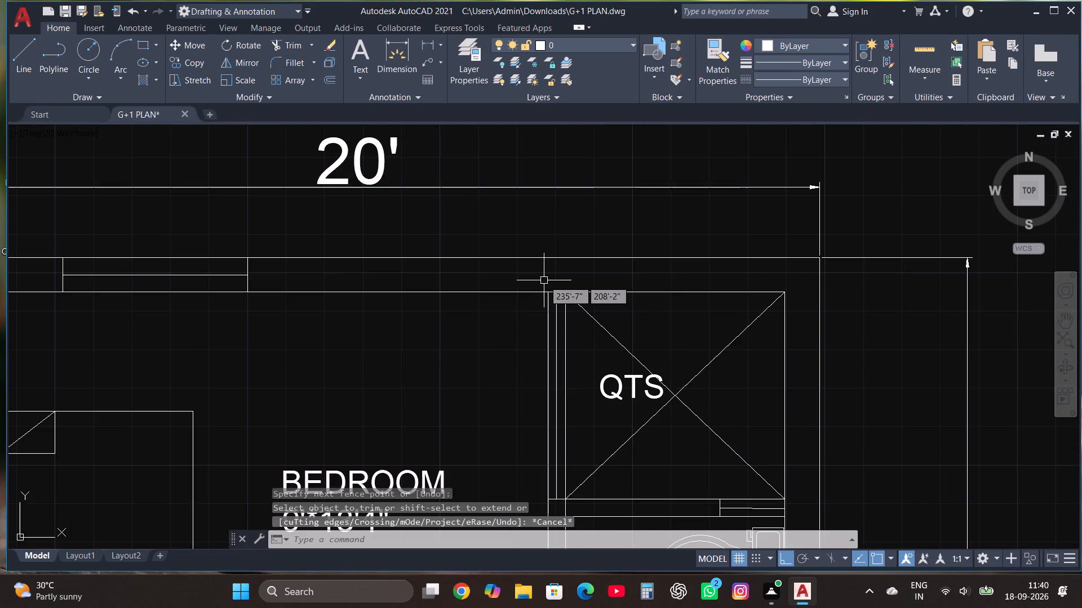
scroll(627, 261, down, 2)
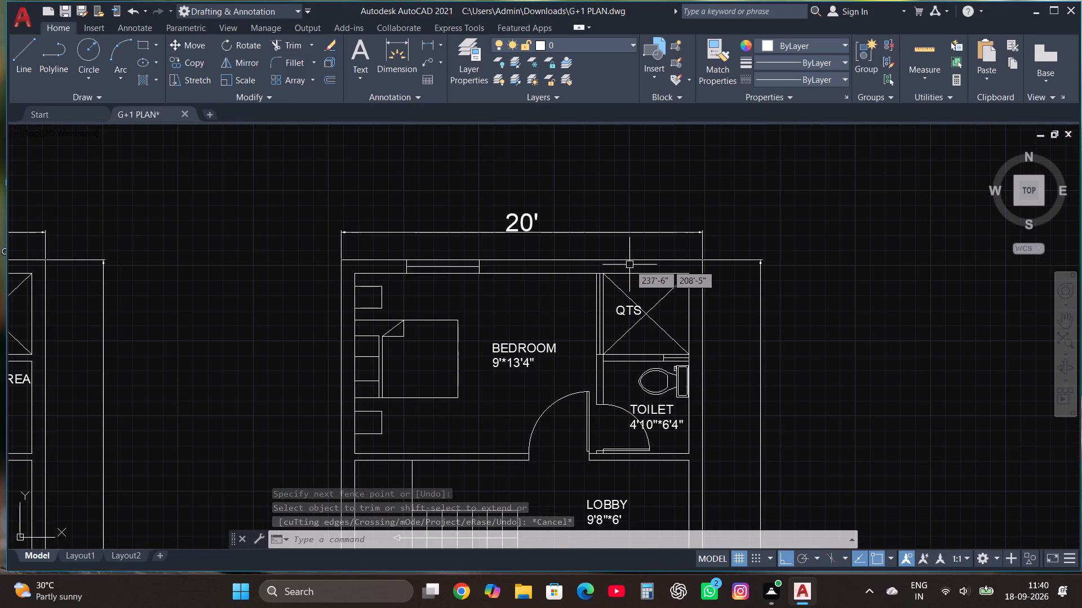
scroll(631, 261, down, 1)
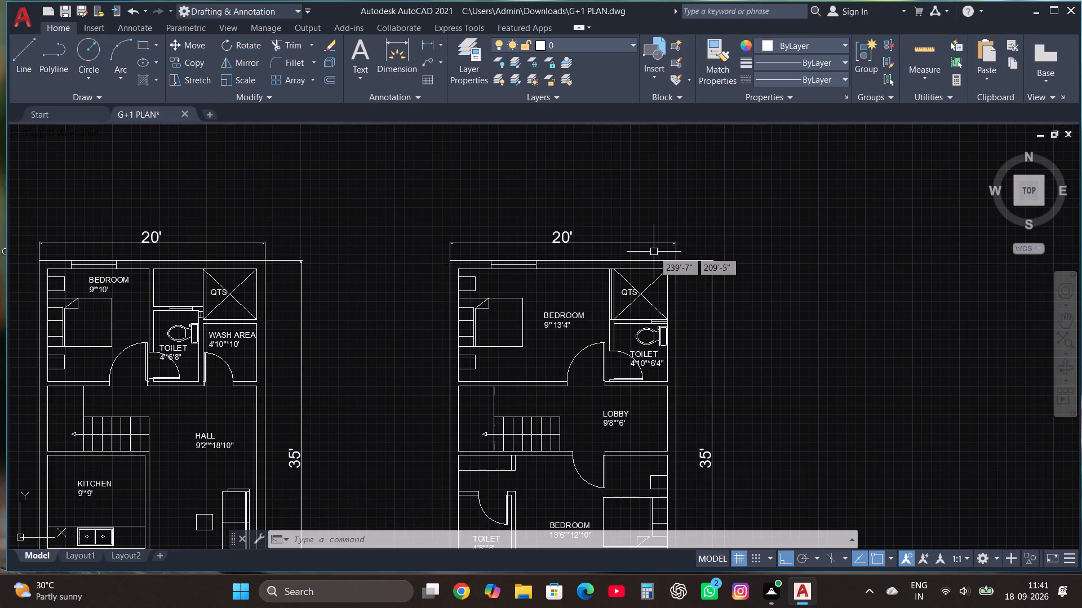
scroll(645, 235, down, 1)
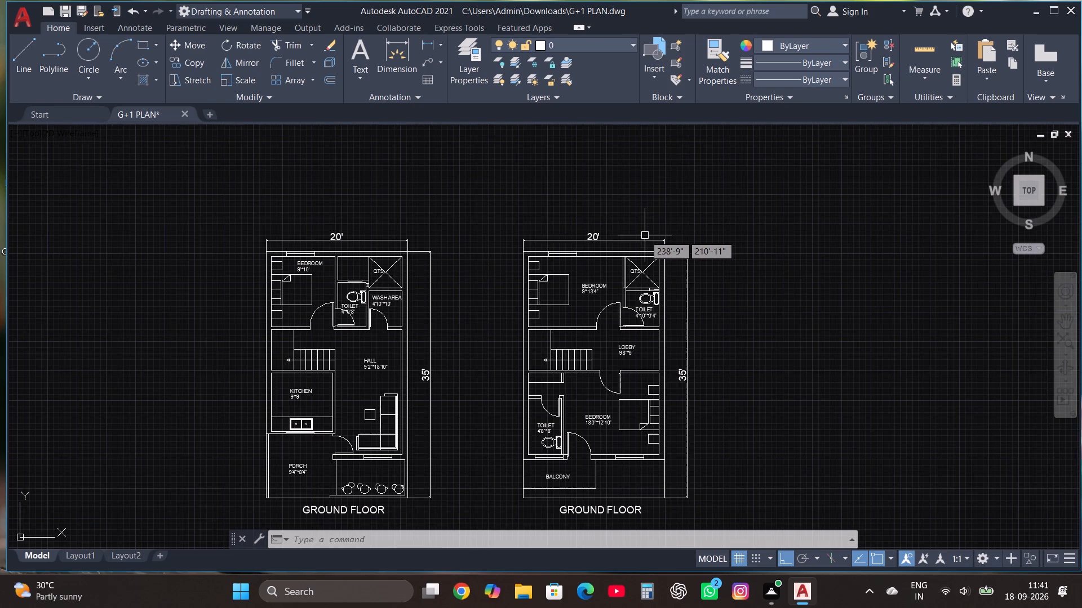
scroll(645, 220, down, 2)
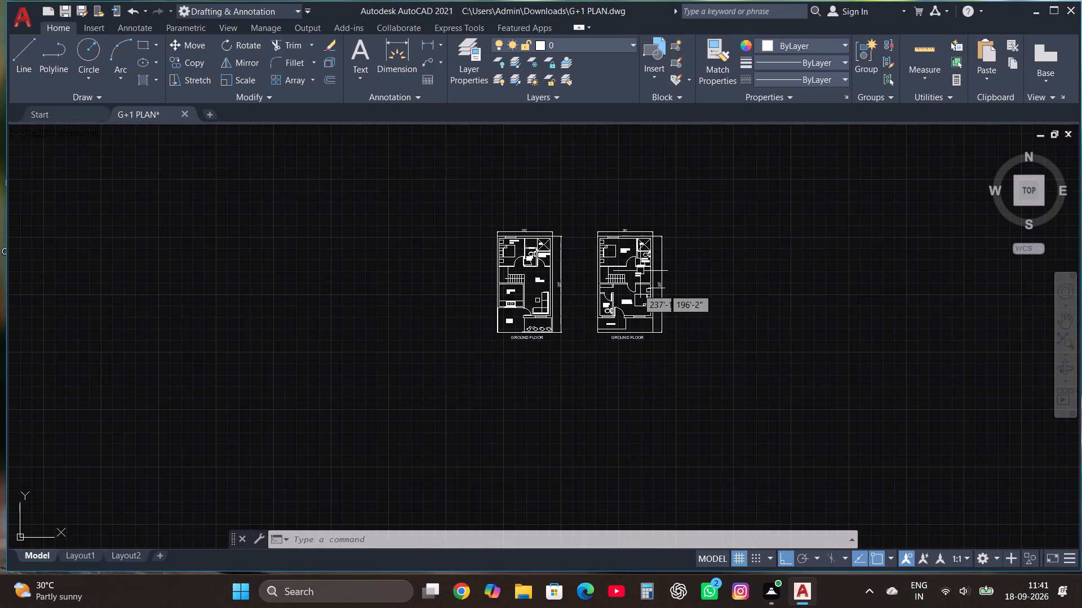
scroll(622, 325, up, 3)
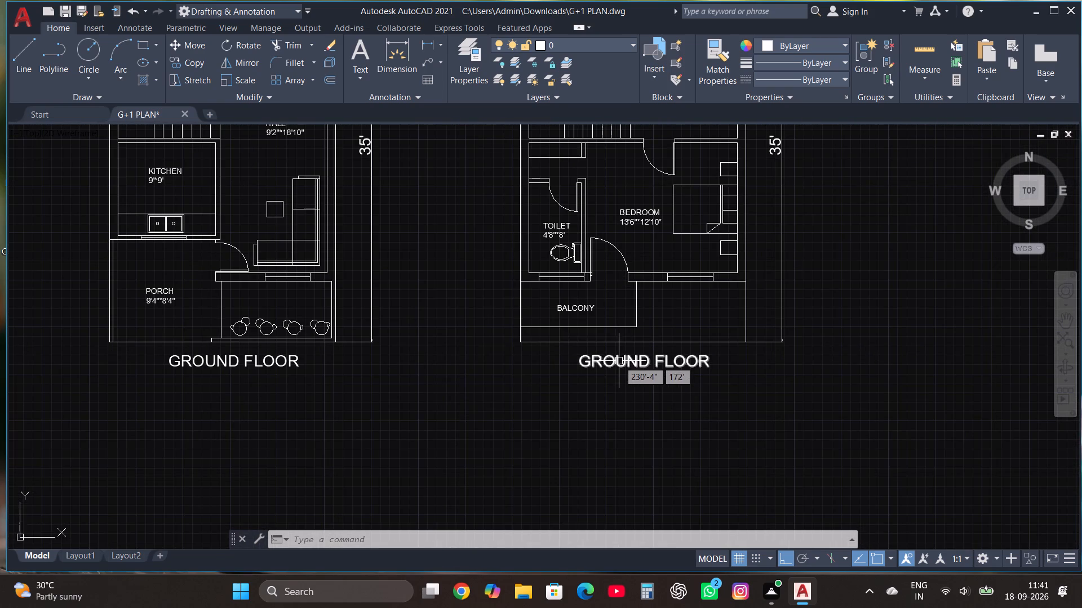
click(619, 361)
right_click(619, 361)
click(663, 235)
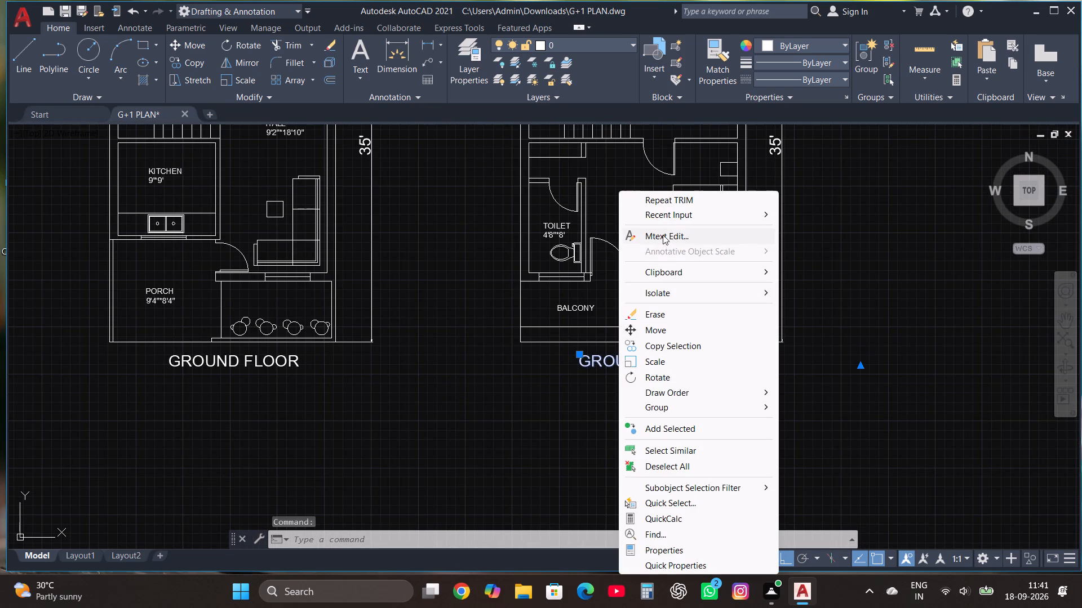
click(738, 363)
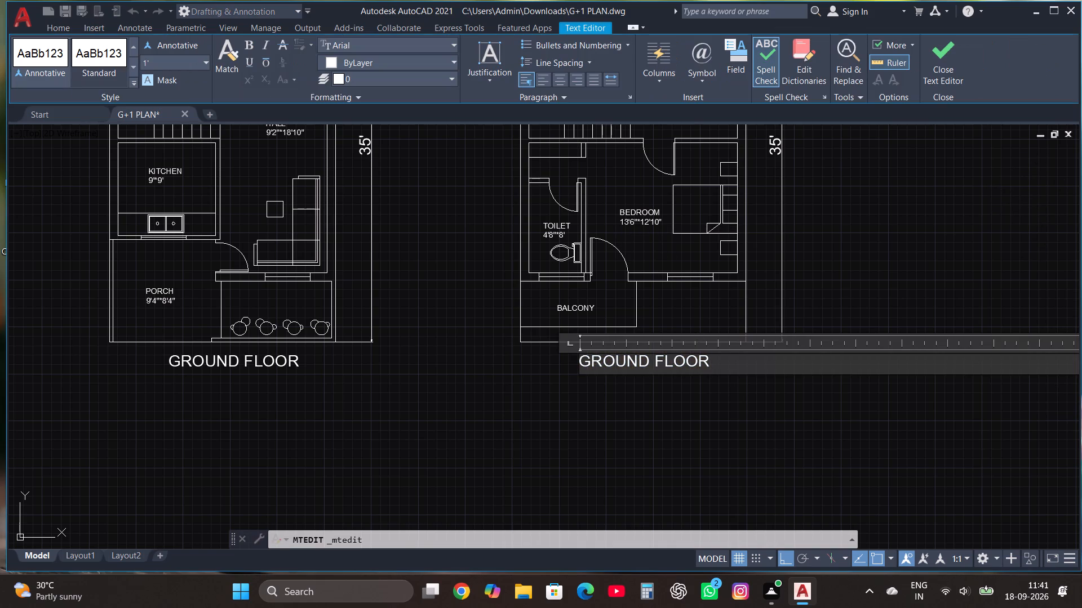
key(BackSpace)
key(BackSpace)
key(BackSpace)
key(BackSpace)
key(BackSpace)
key(BackSpace)
key(BackSpace)
key(BackSpace)
key(BackSpace)
key(BackSpace)
key(BackSpace)
key(BackSpace)
key(BackSpace)
key(BackSpace)
key(BackSpace)
key(BackSpace)
key(BackSpace)
key(BackSpace)
key(BackSpace)
key(BackSpace)
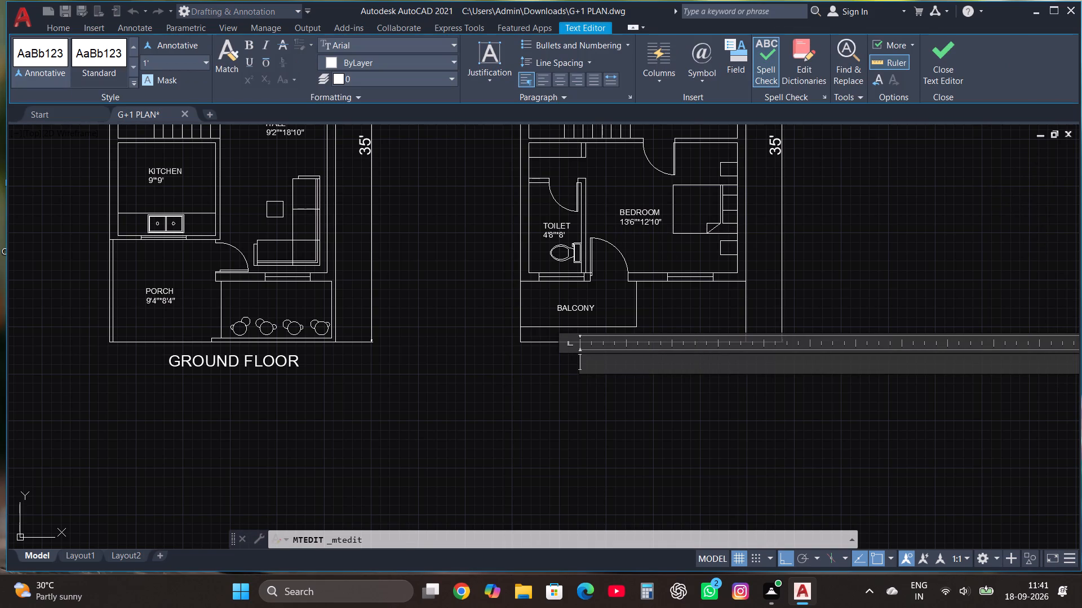
text(FIRST)
key(space)
text(FLOOR)
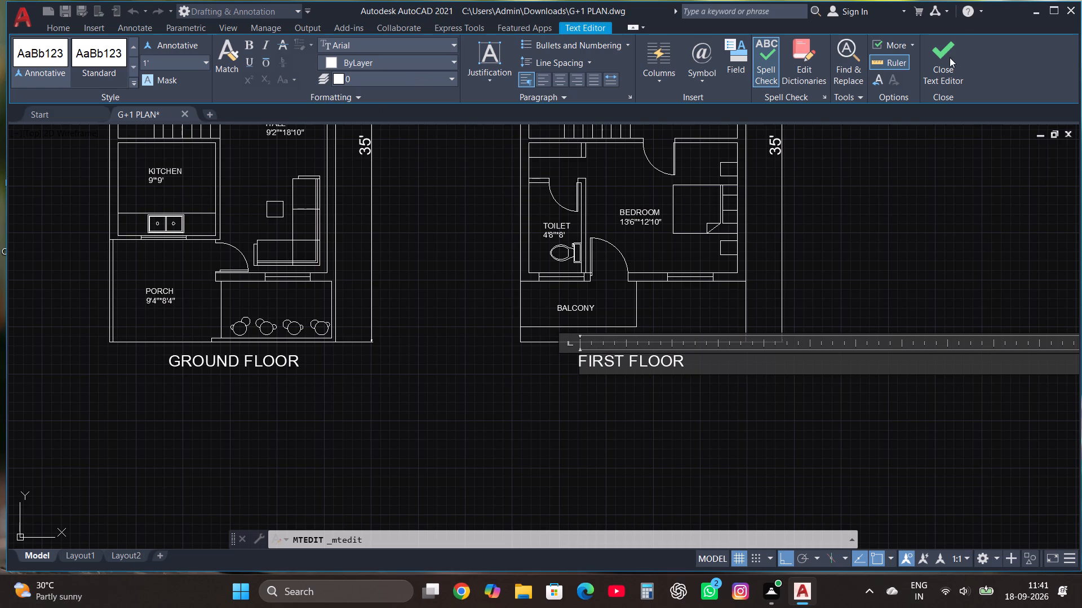
click(926, 46)
Create a new layer named FURNITURE and assign it index colour 60.
scroll(425, 406, down, 1)
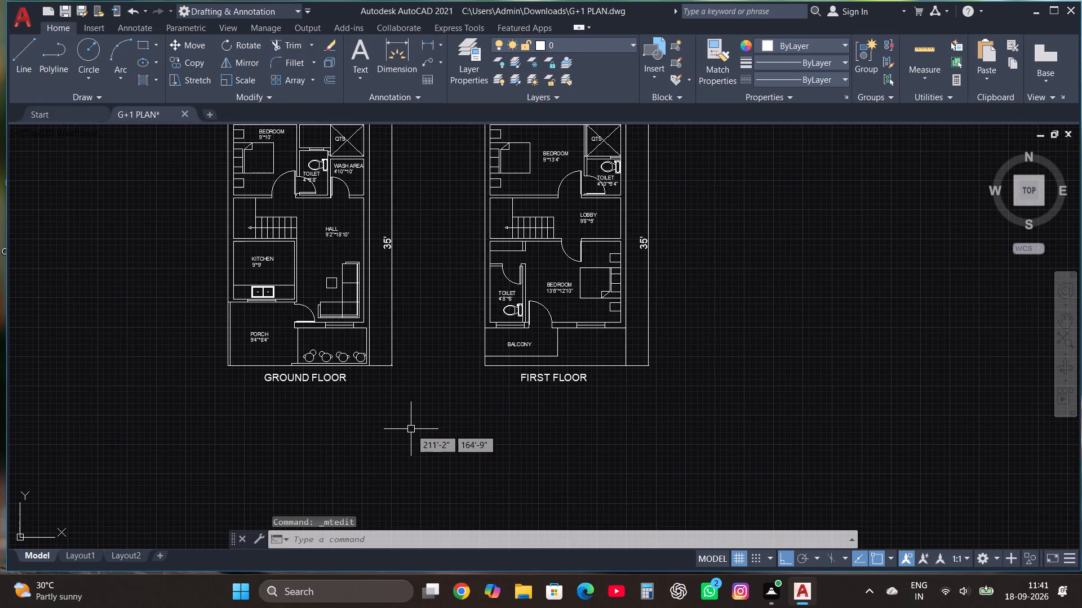
scroll(411, 429, down, 1)
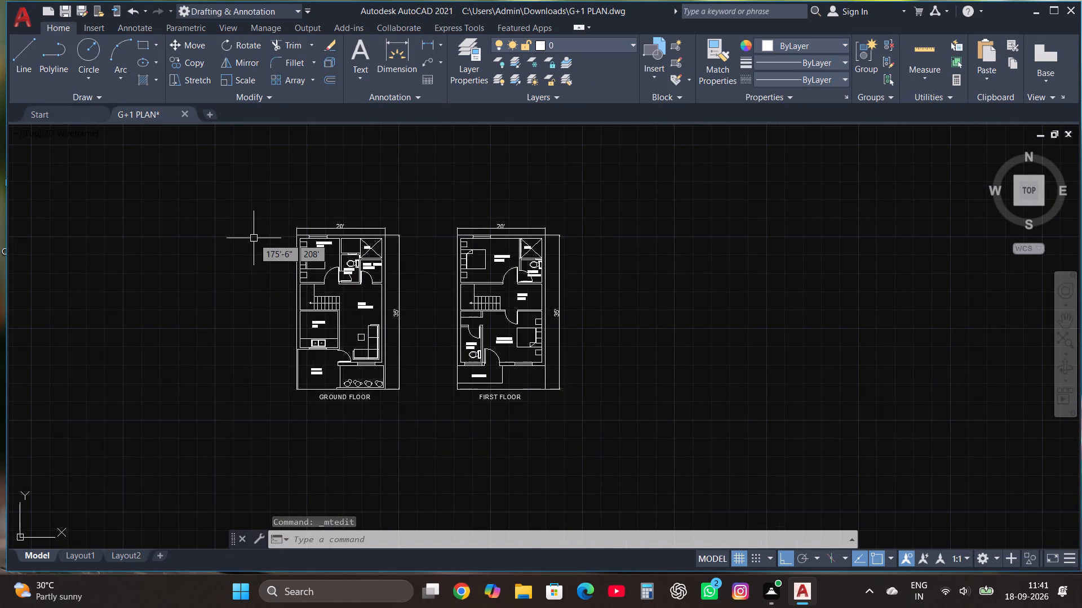
scroll(254, 238, up, 2)
scroll(371, 238, up, 1)
click(462, 55)
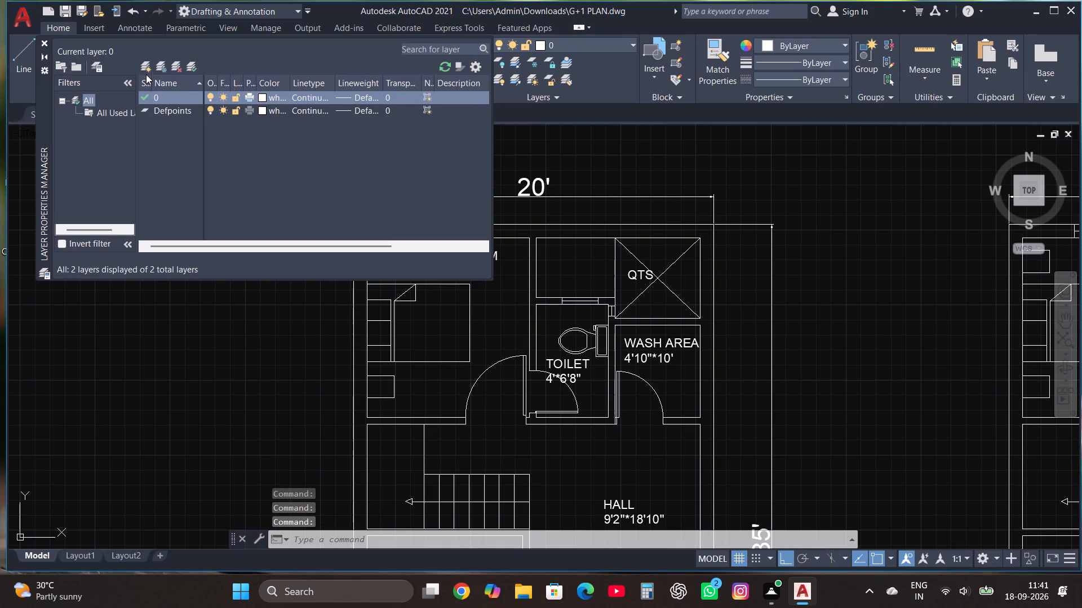
click(146, 73)
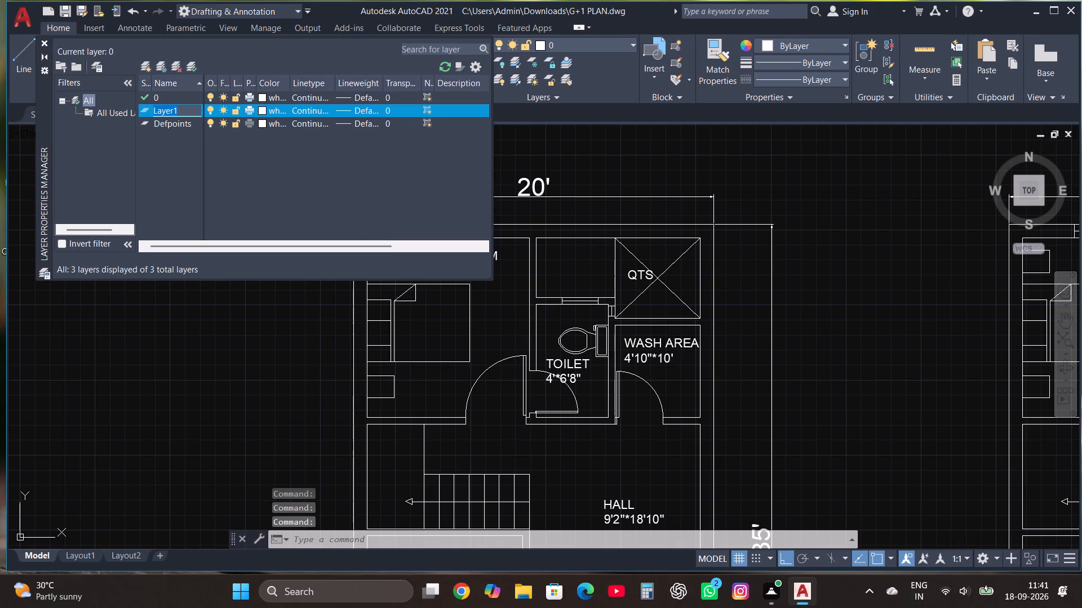
text(FURNI)
text(TURE)
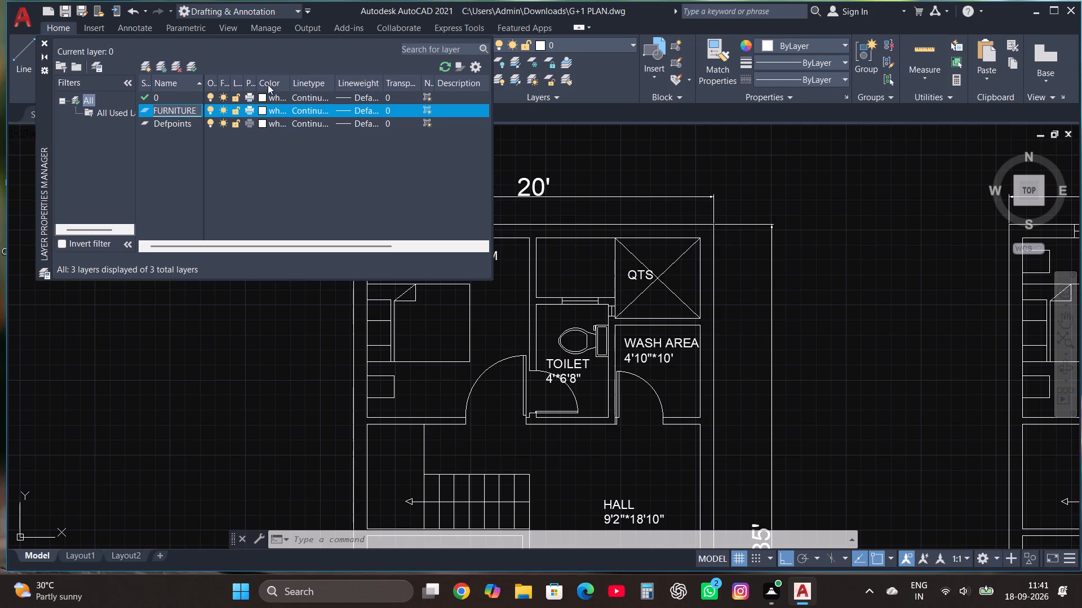
click(262, 111)
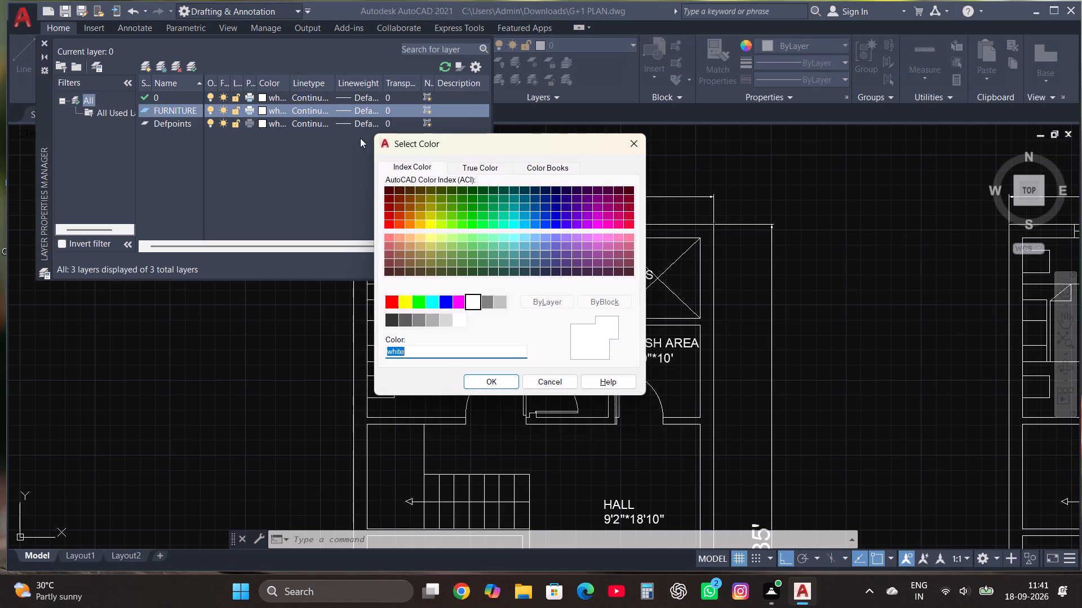
click(443, 225)
click(485, 379)
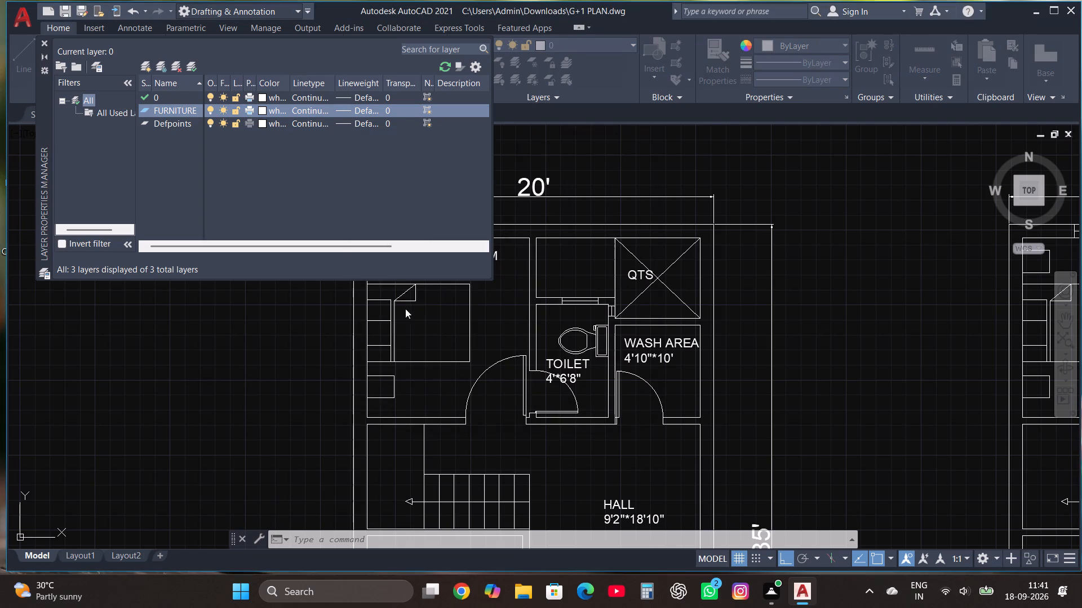
Create a new layer named DOOR and set its colour to yellow.
click(146, 65)
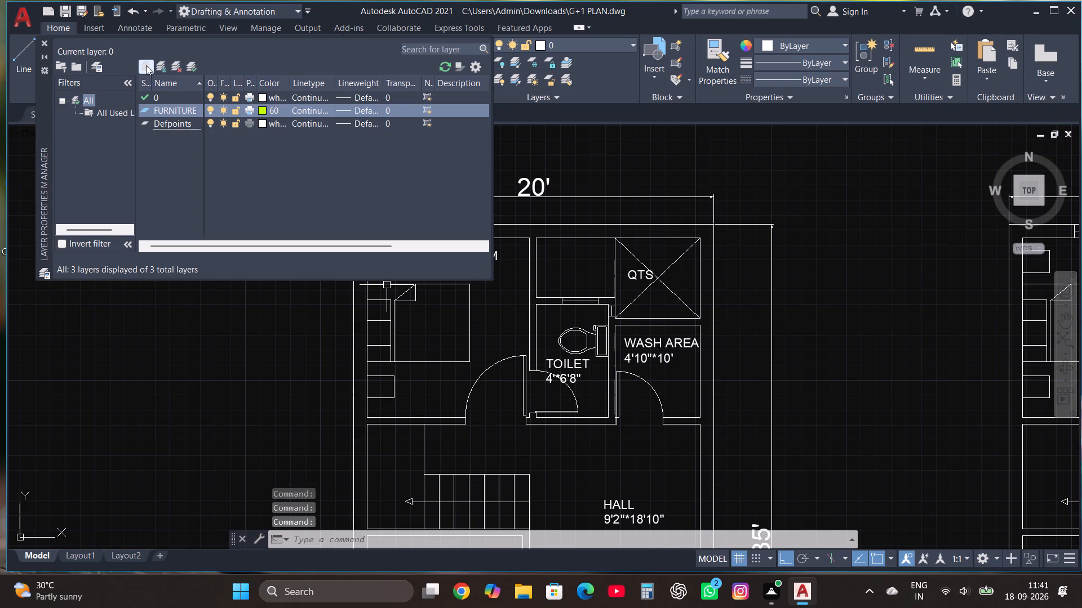
text(DOO)
key(r)
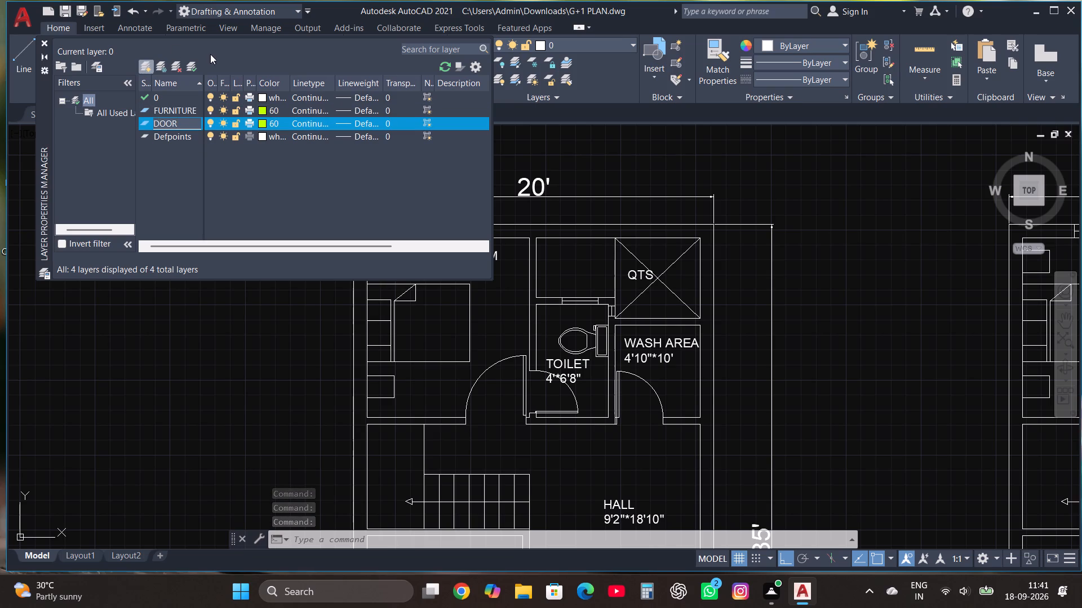
click(261, 122)
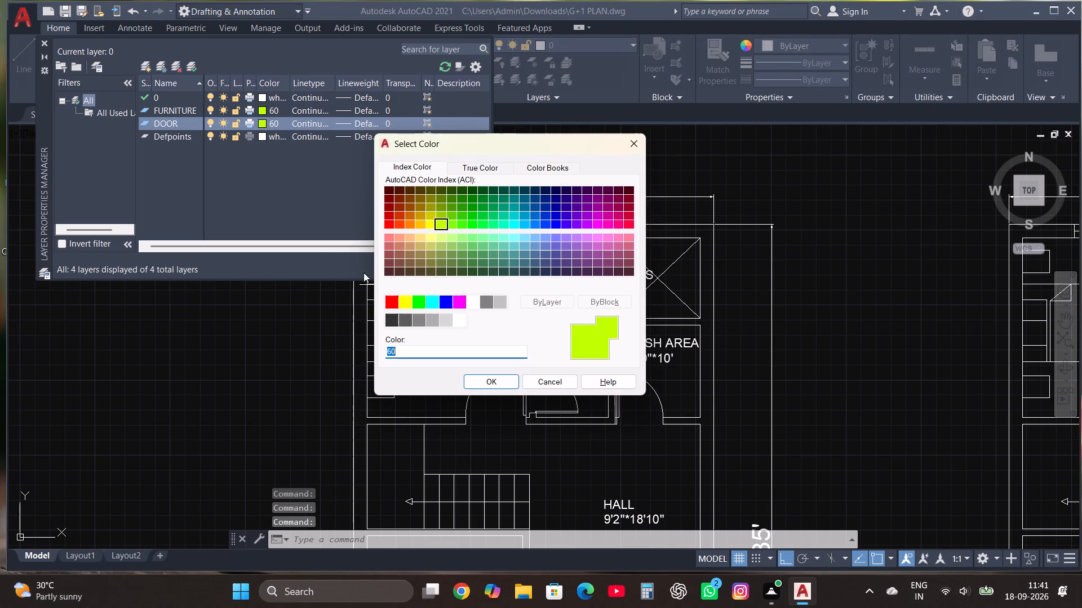
click(407, 301)
click(495, 382)
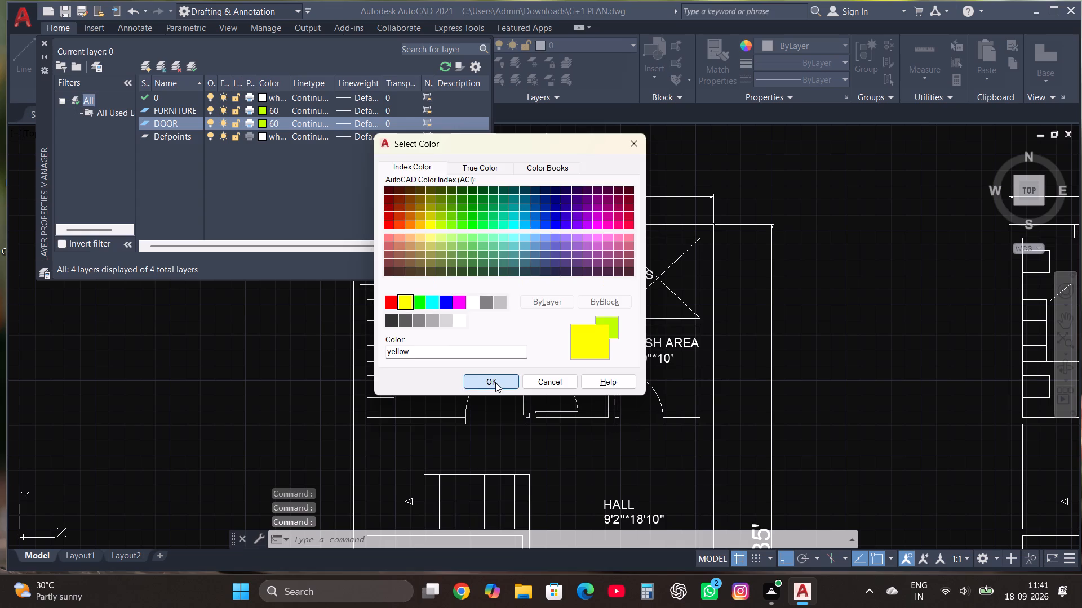
Create a new layer named WINDOW and assign index colour 32 to both the FURNITURE and WINDOW layers.
click(146, 71)
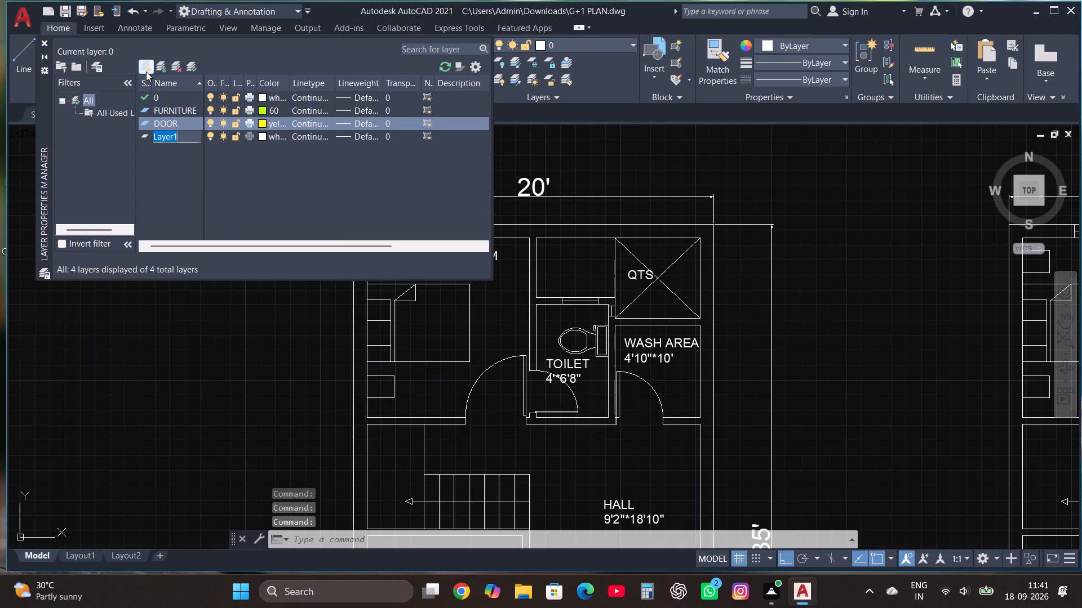
text(WINDOW)
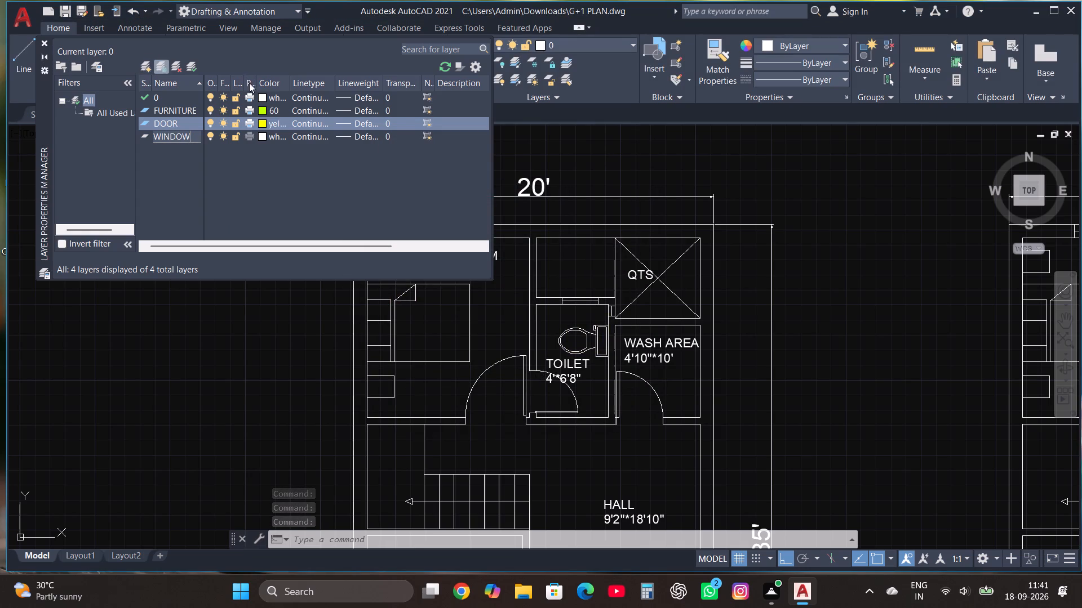
click(261, 132)
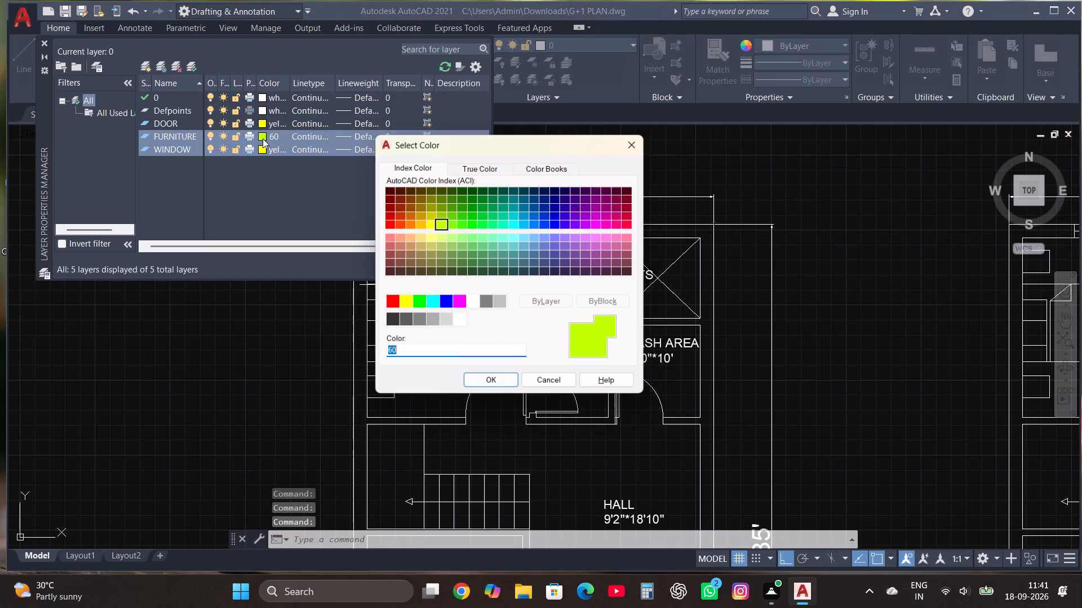
click(263, 148)
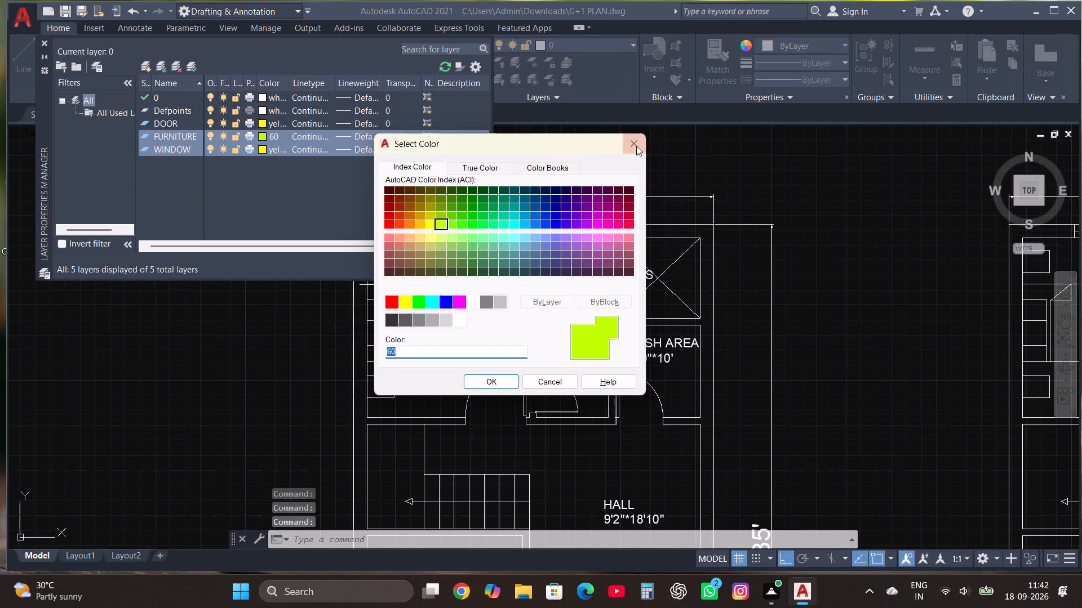
click(636, 142)
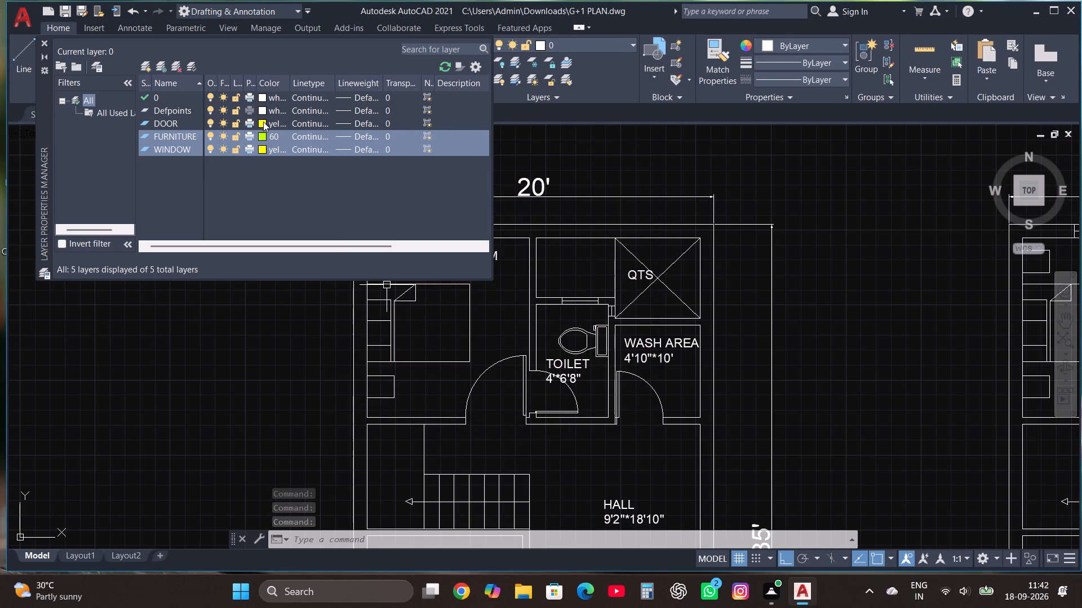
click(262, 147)
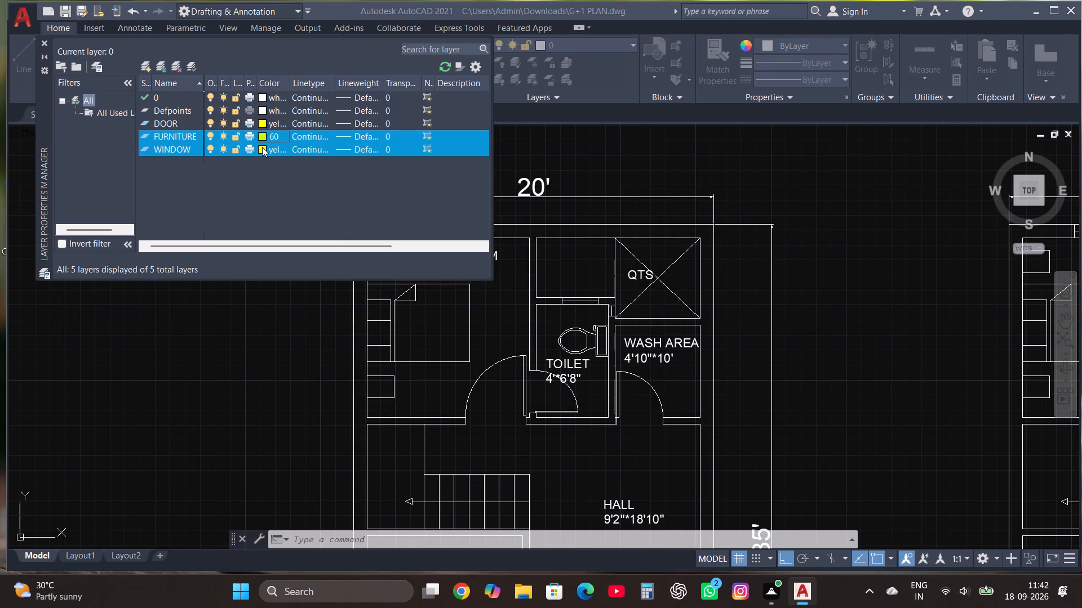
click(409, 217)
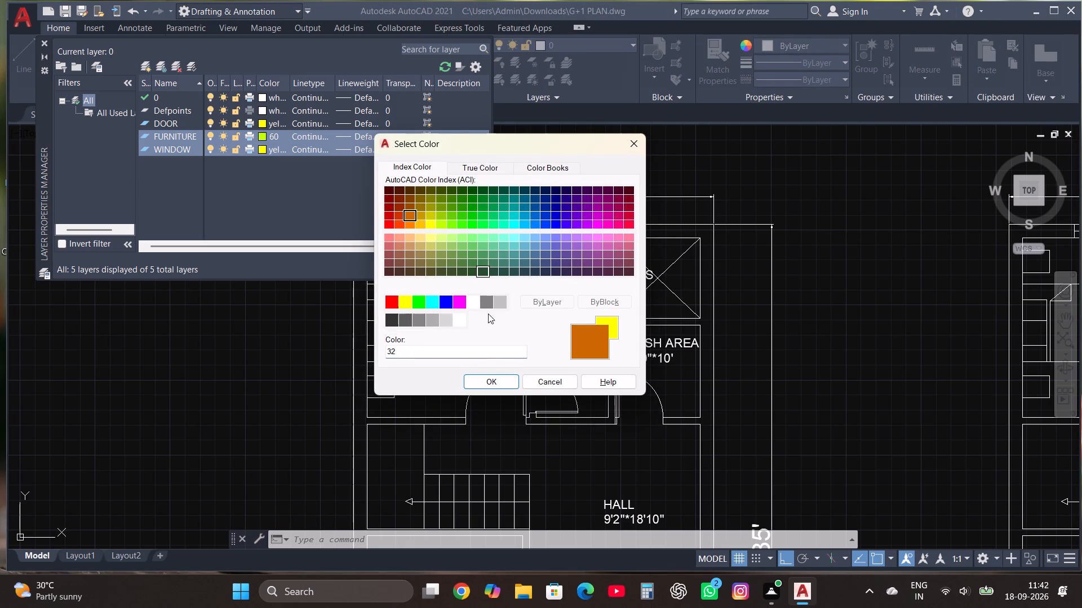
click(486, 378)
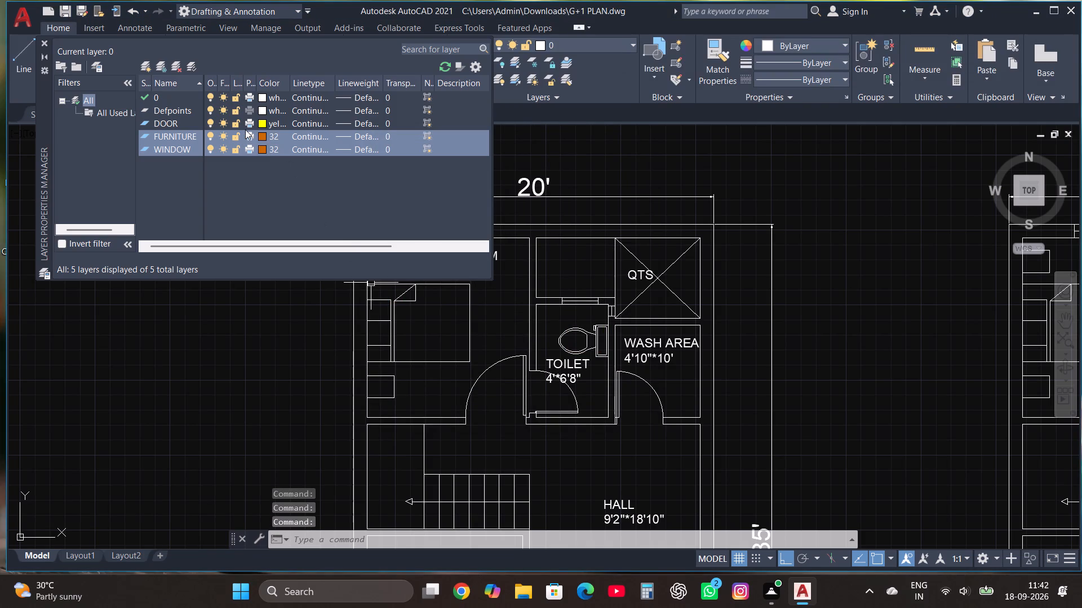
Create a new layer named WALL with index colour 228 and close the layer manager.
click(153, 64)
text(WALL)
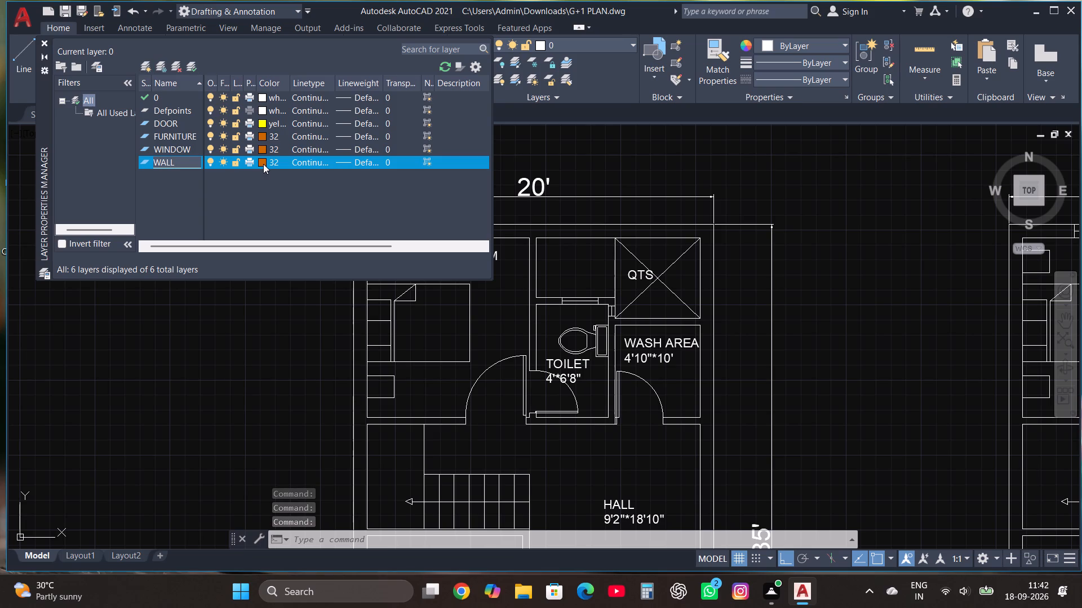
click(263, 164)
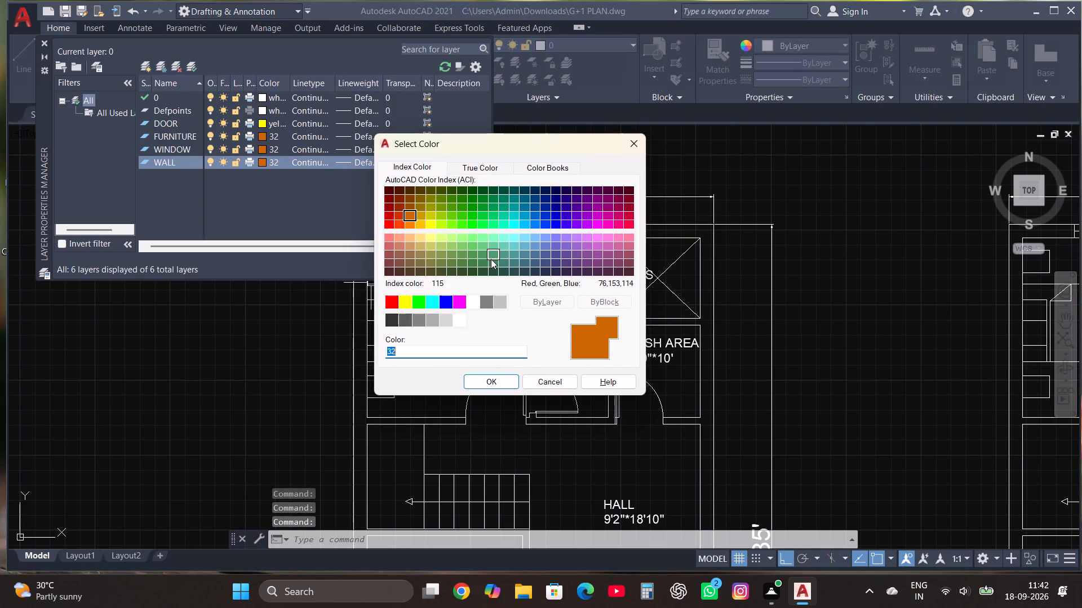
click(610, 190)
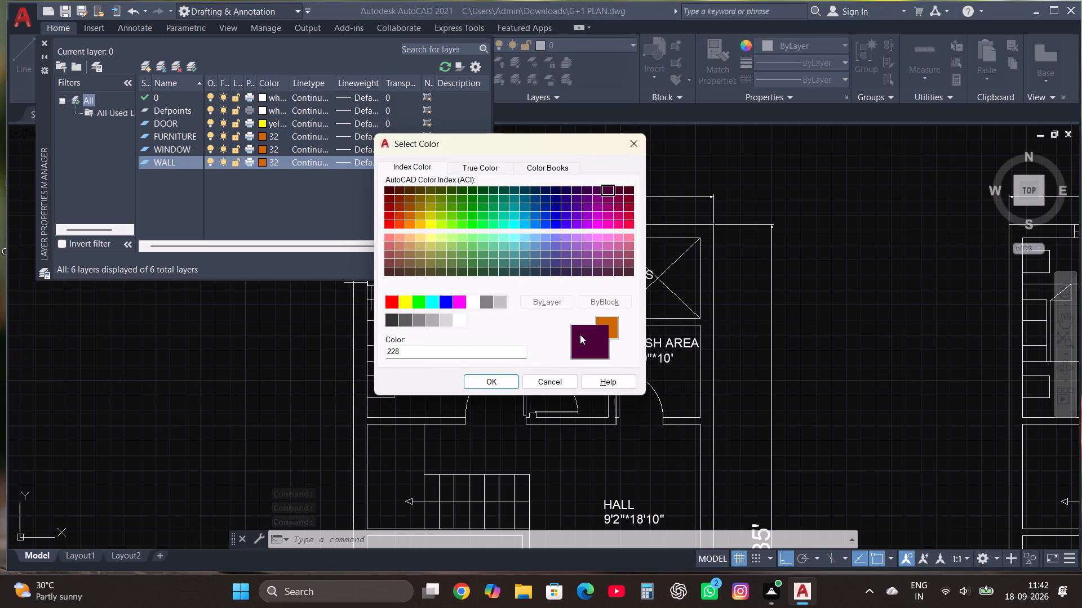
click(484, 378)
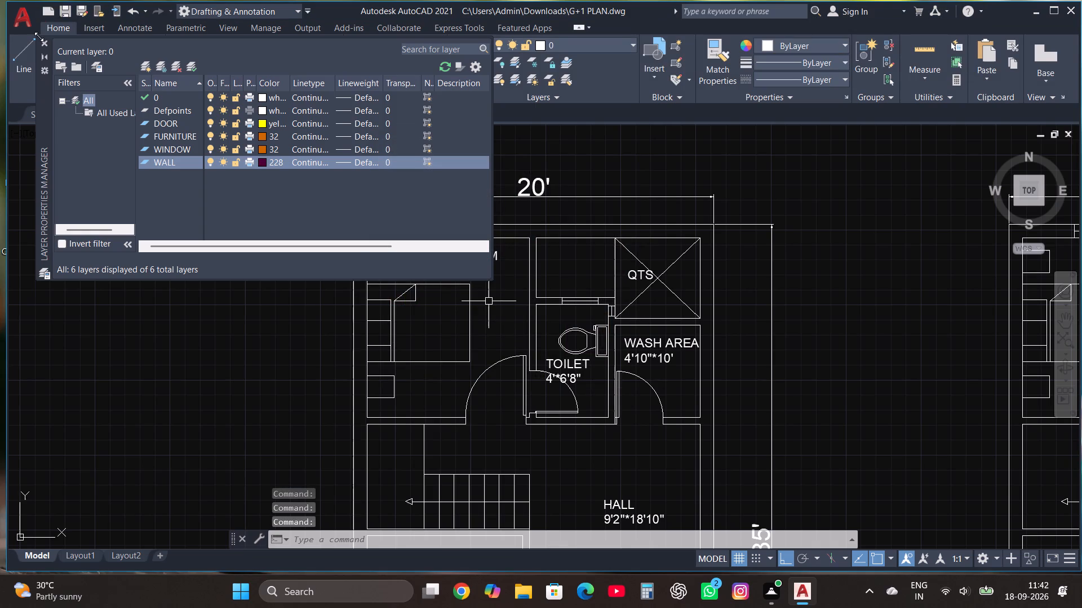
click(44, 41)
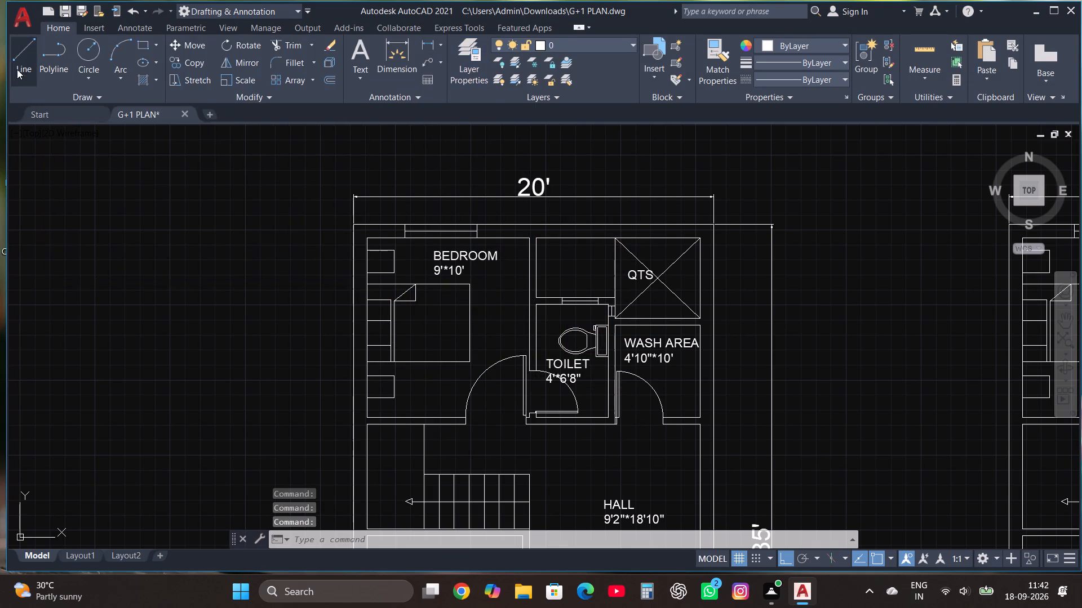
Move the bed and both side tables in the ground-floor bedroom to the FURNITURE layer.
scroll(21, 90, down, 1)
scroll(365, 372, up, 1)
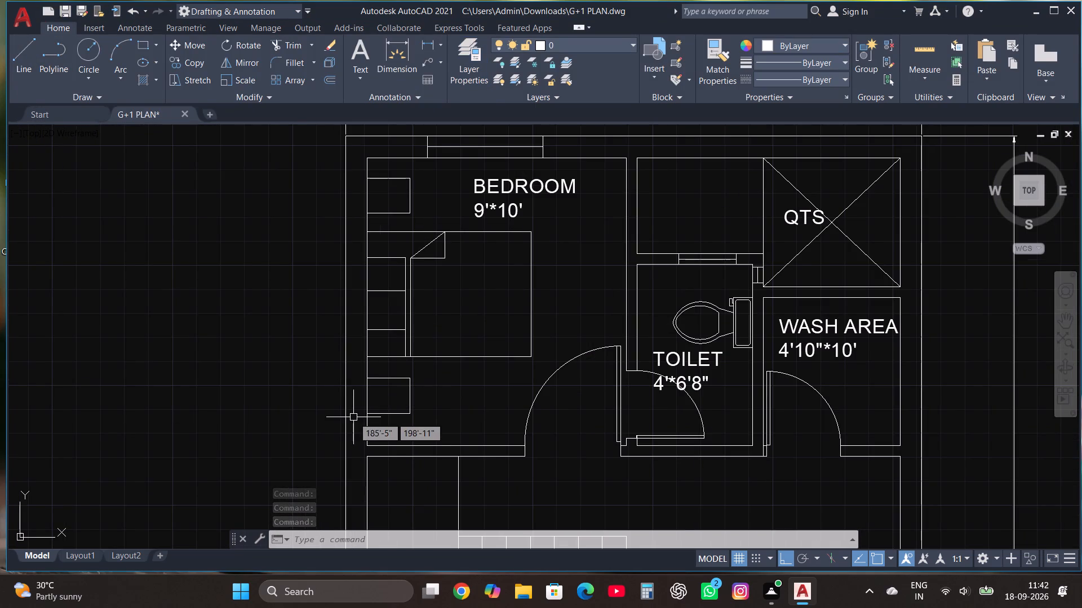
click(354, 420)
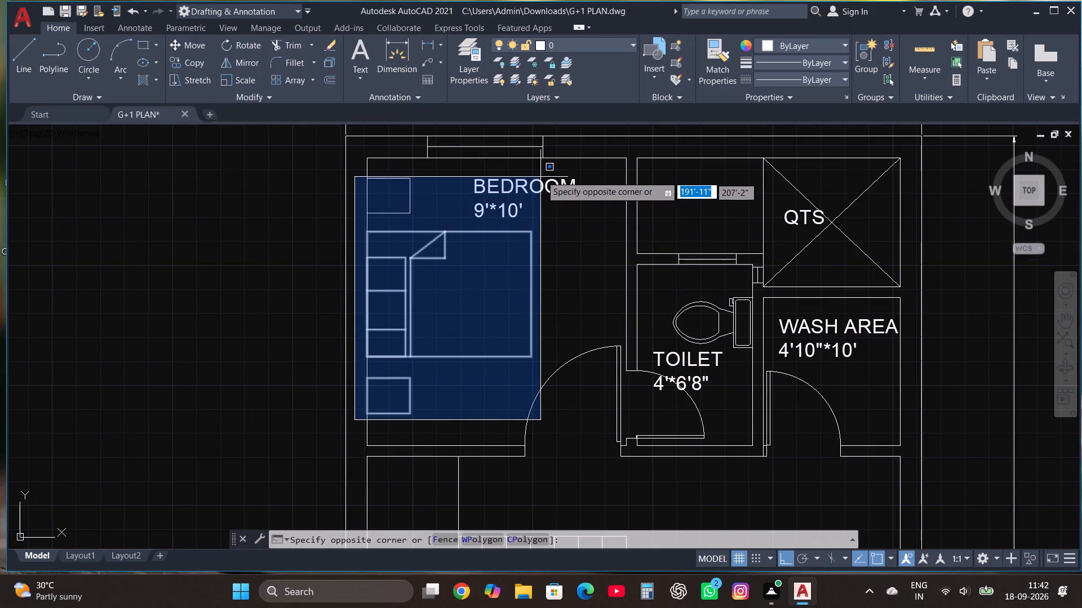
click(544, 171)
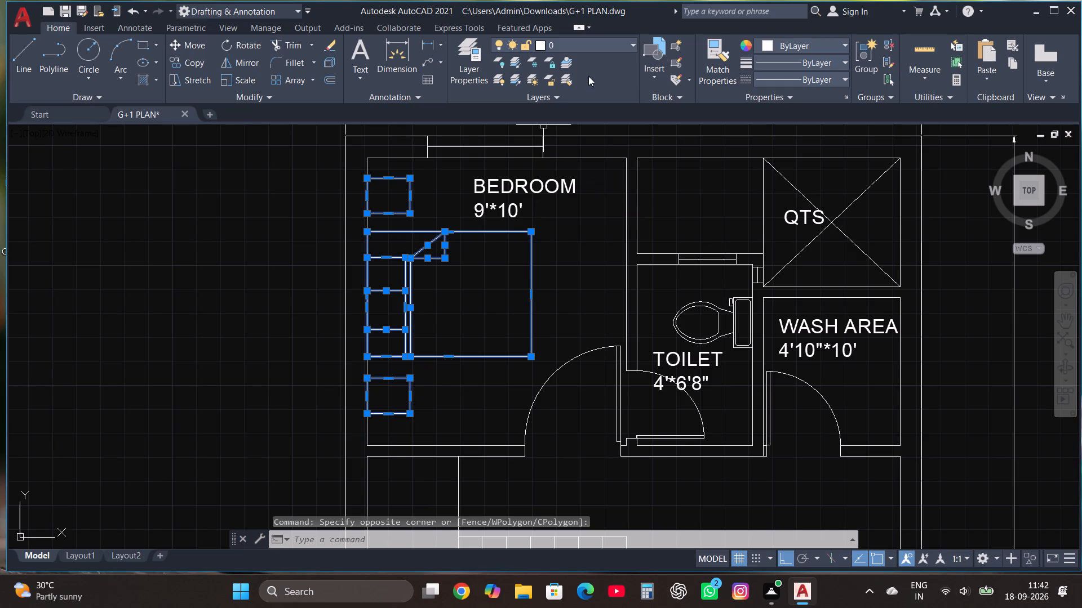
click(596, 45)
click(578, 109)
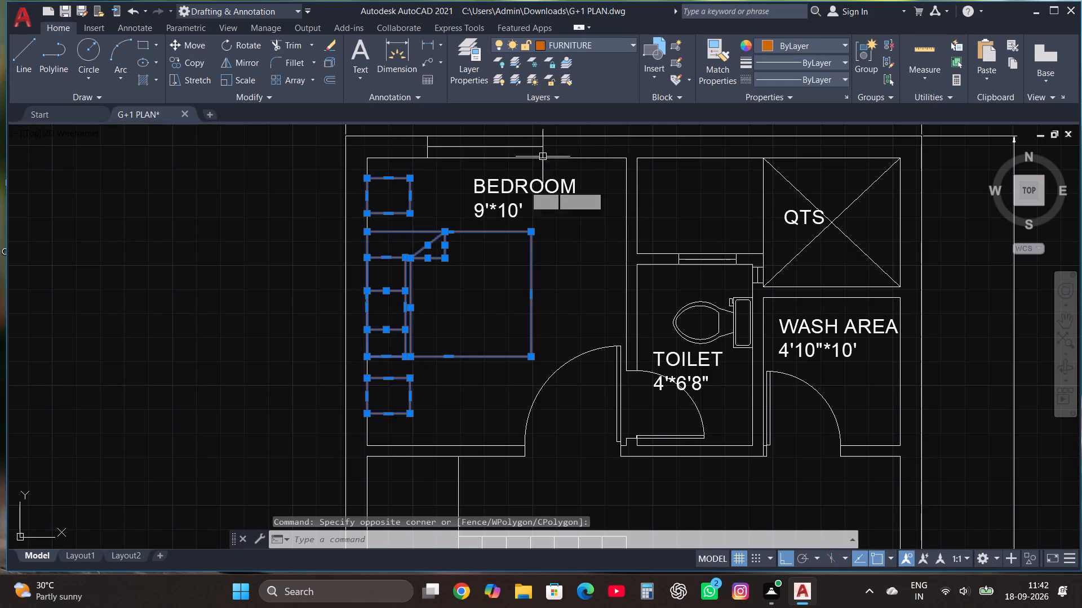
scroll(220, 326, down, 1)
key(Escape)
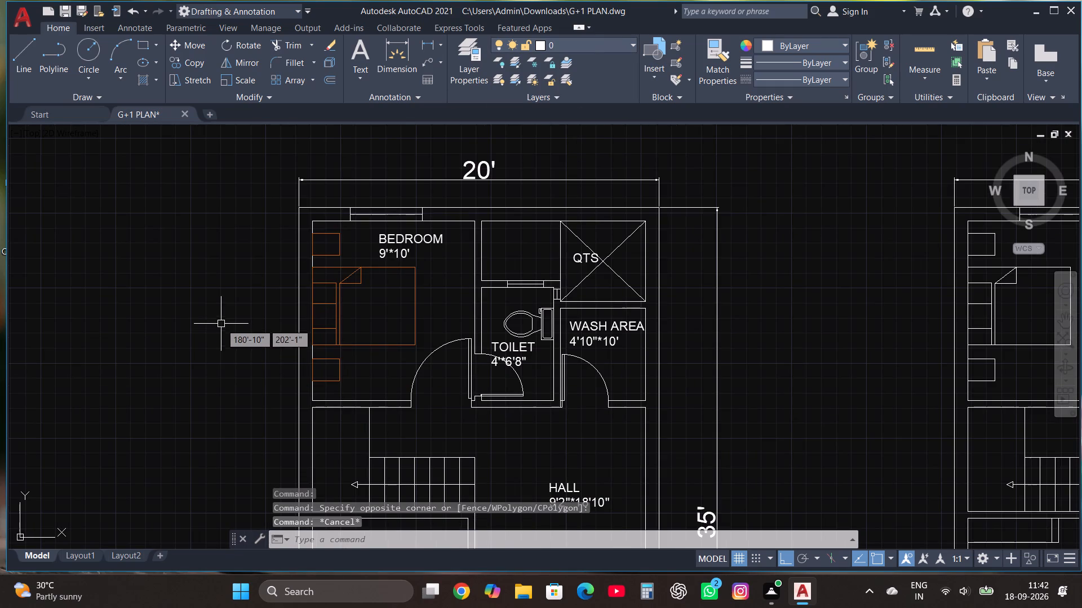
Change the WINDOW layer's colour to index colour 130.
click(562, 42)
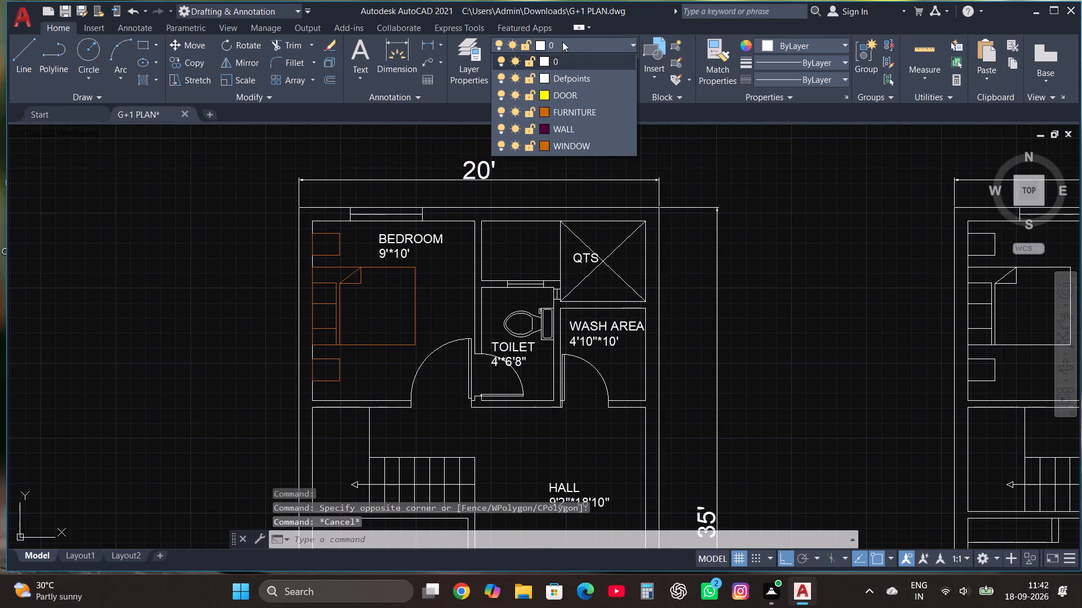
click(543, 146)
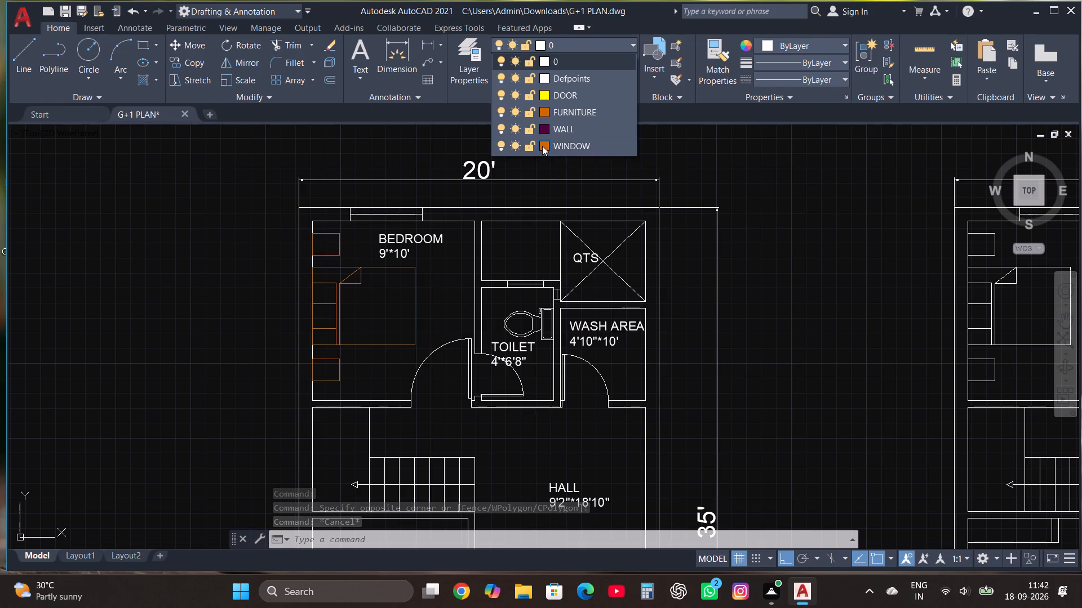
click(513, 222)
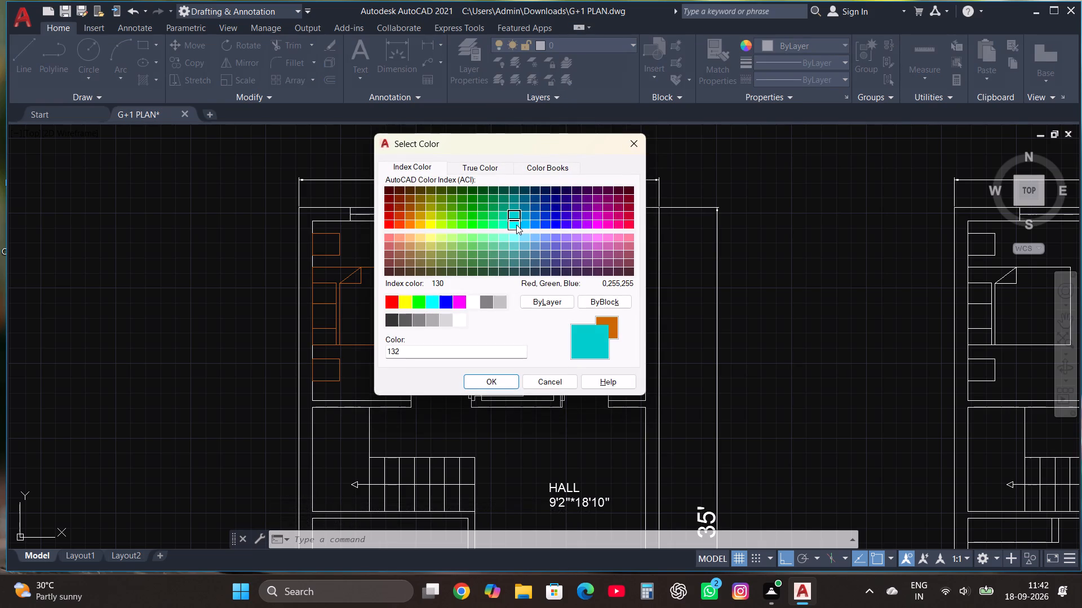
click(512, 227)
click(495, 383)
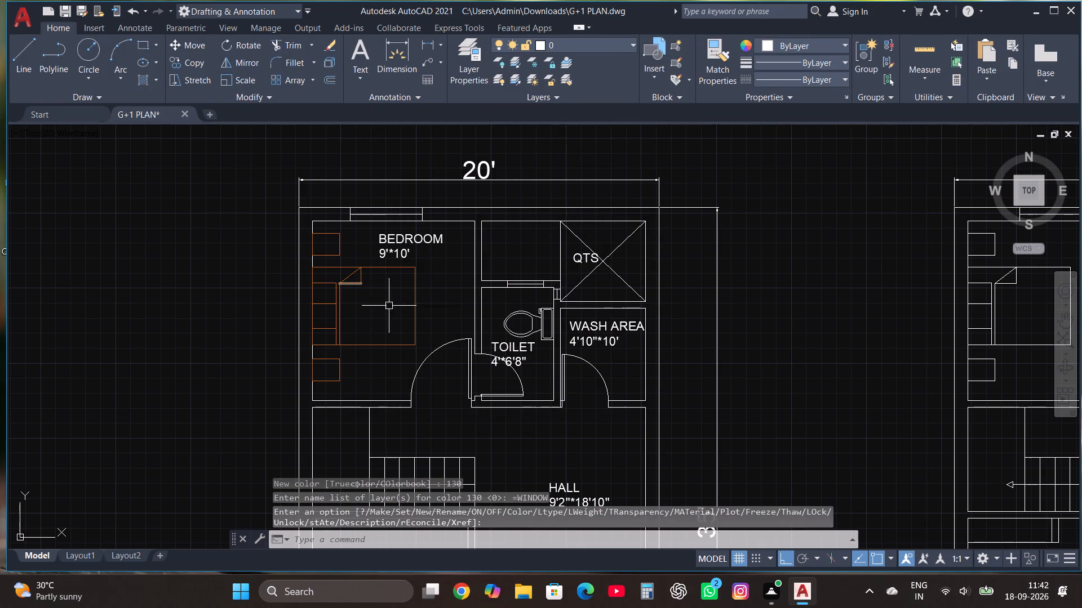
Move the WC fixture in the ground-floor toilet to the FURNITURE layer.
scroll(502, 332, up, 2)
click(511, 310)
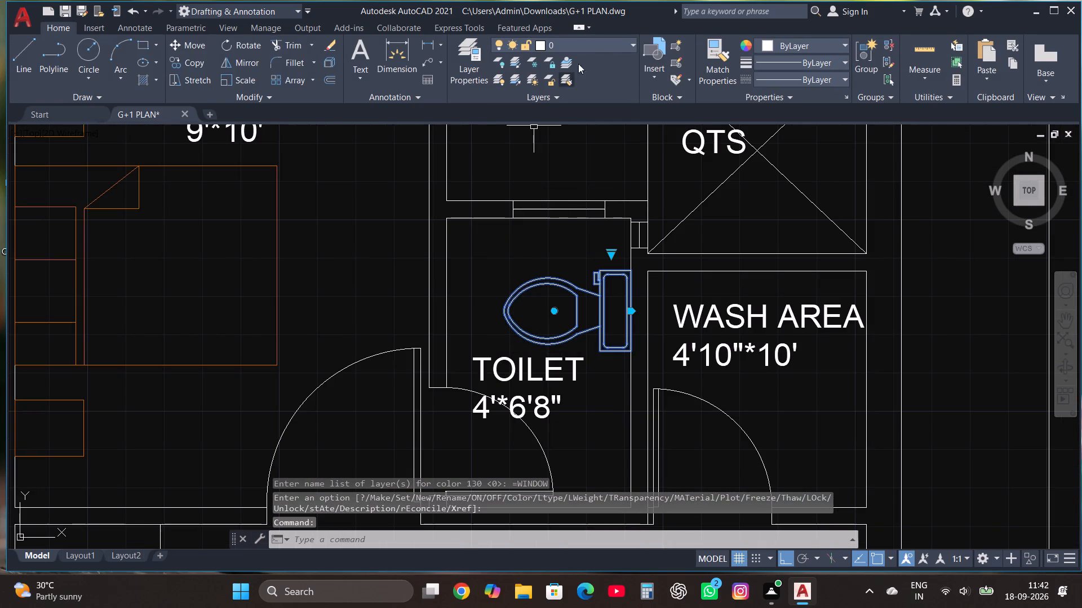
click(589, 46)
click(578, 112)
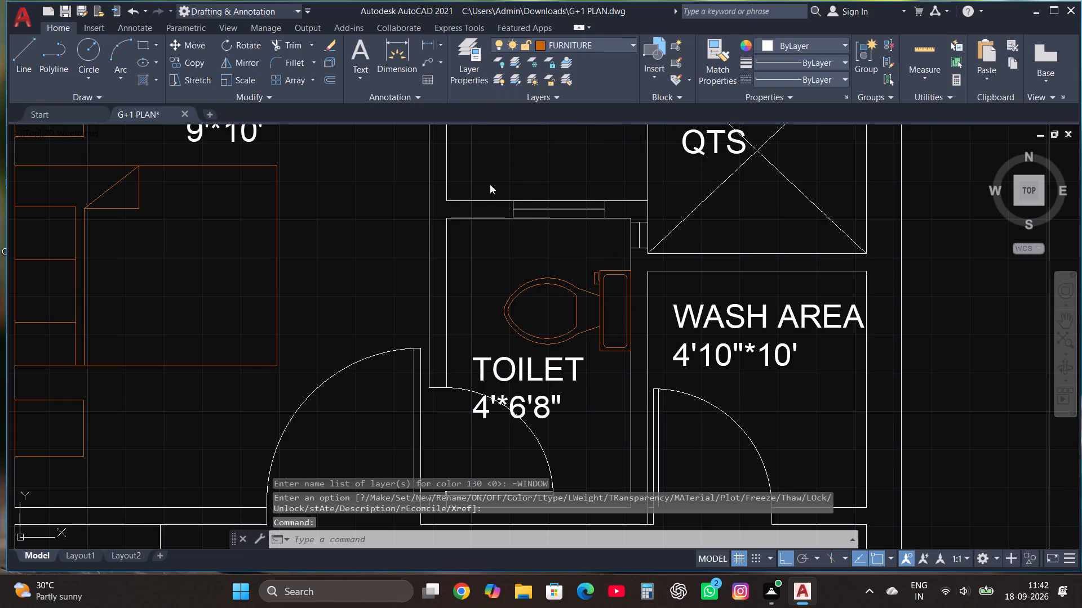
Move the double-bowl sink on the ground-floor kitchen counter to the FURNITURE layer.
scroll(449, 206, down, 3)
scroll(388, 471, up, 3)
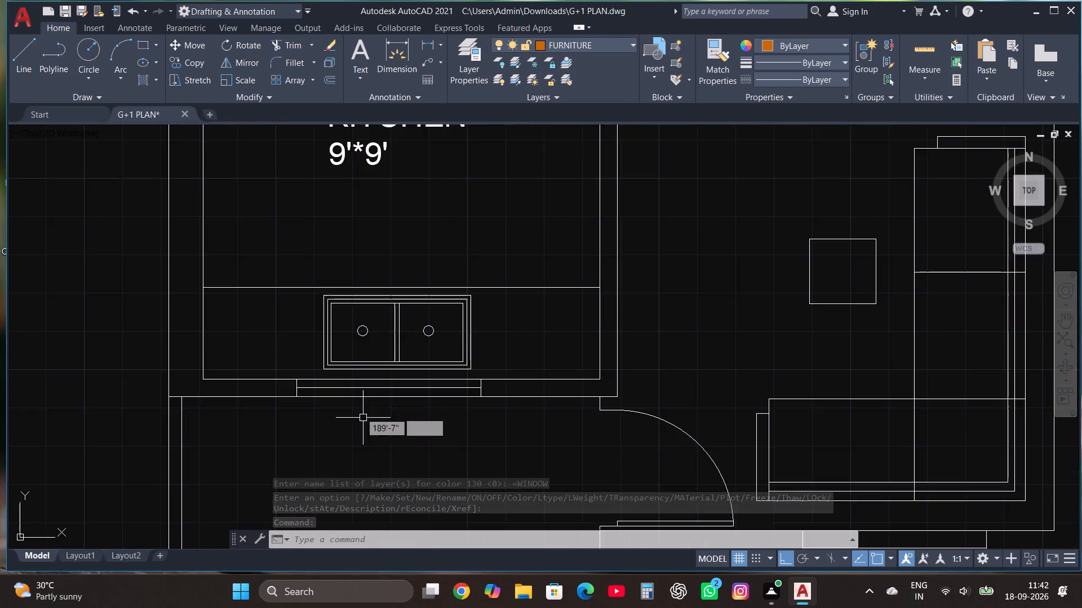
scroll(357, 404, up, 2)
click(251, 333)
scroll(291, 257, down, 1)
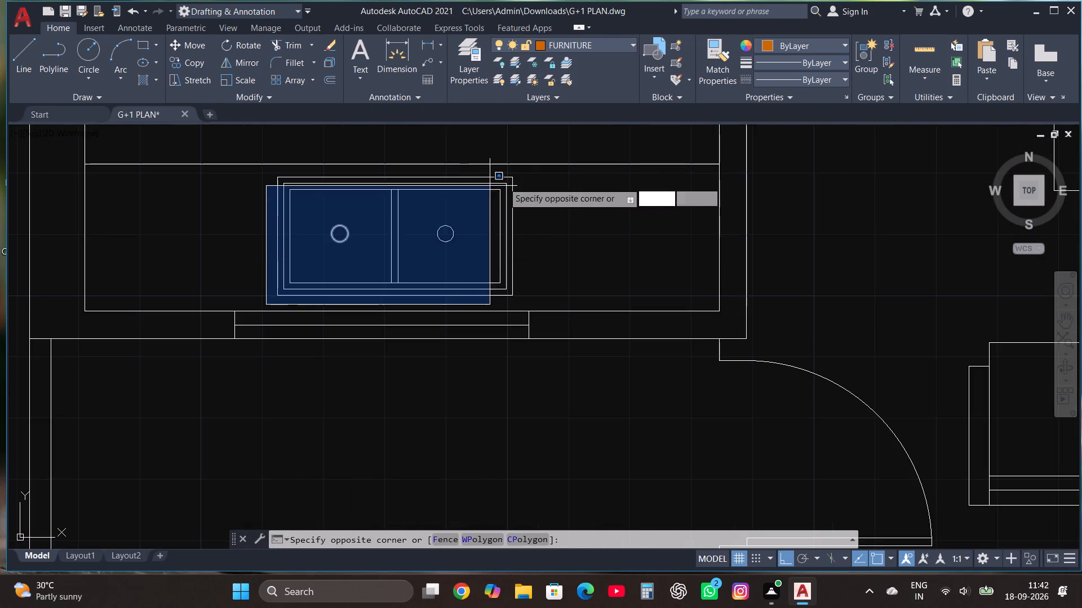
click(536, 172)
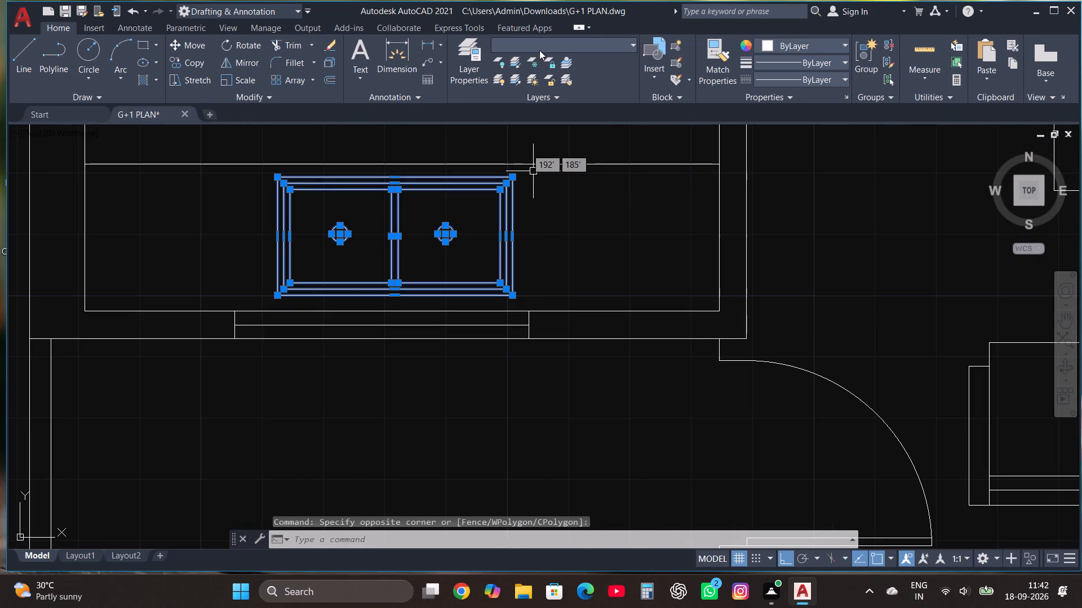
click(543, 42)
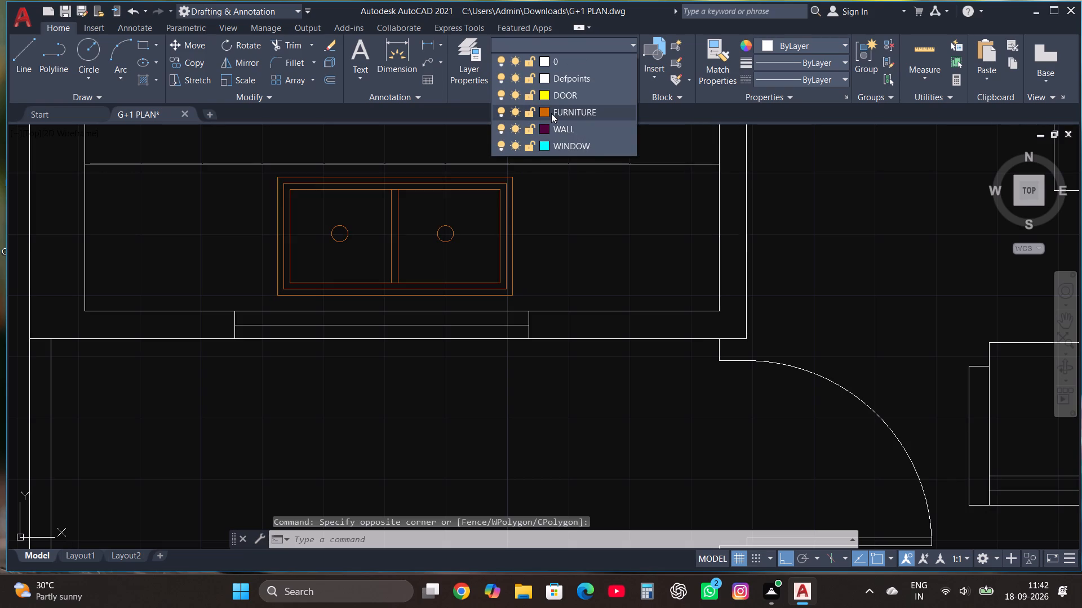
click(551, 113)
Move the L-shaped sofa and centre table in the ground-floor hall to the FURNITURE layer.
scroll(317, 307, down, 4)
scroll(438, 343, up, 2)
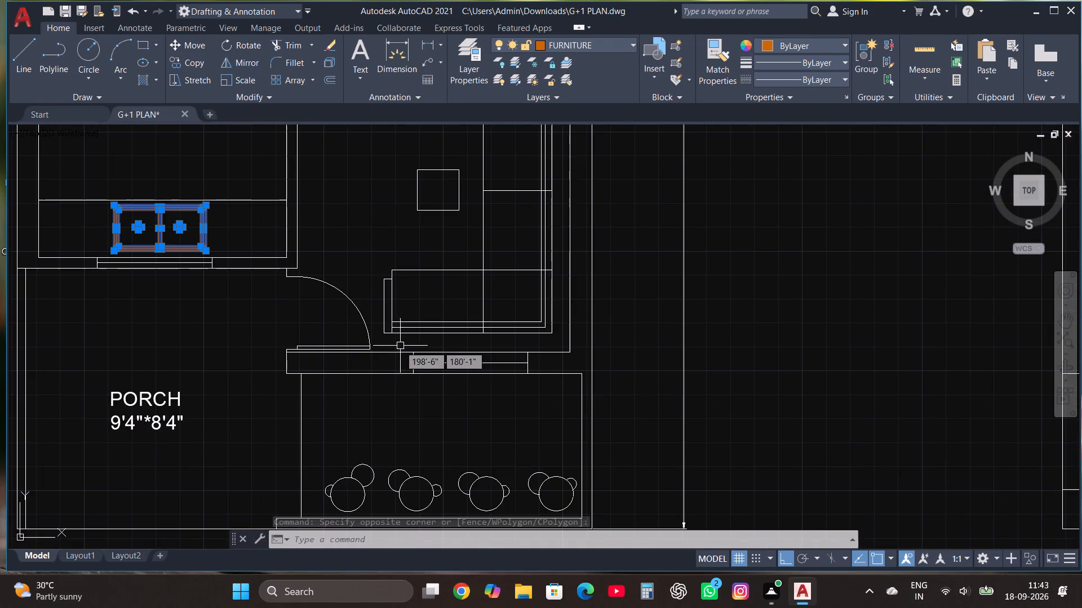
click(374, 343)
scroll(399, 265, down, 1)
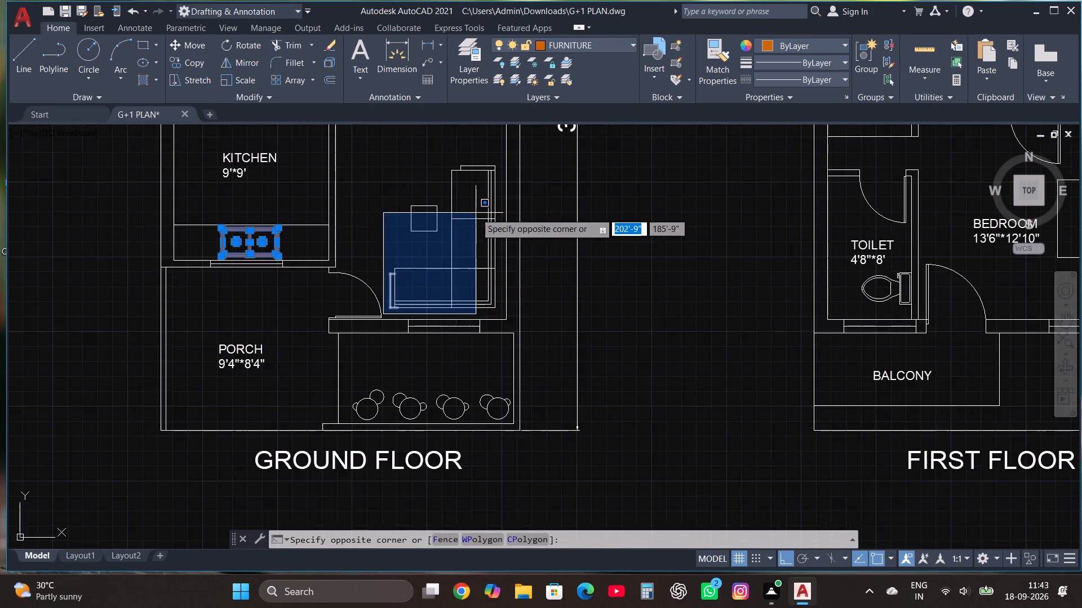
scroll(476, 213, down, 1)
click(491, 170)
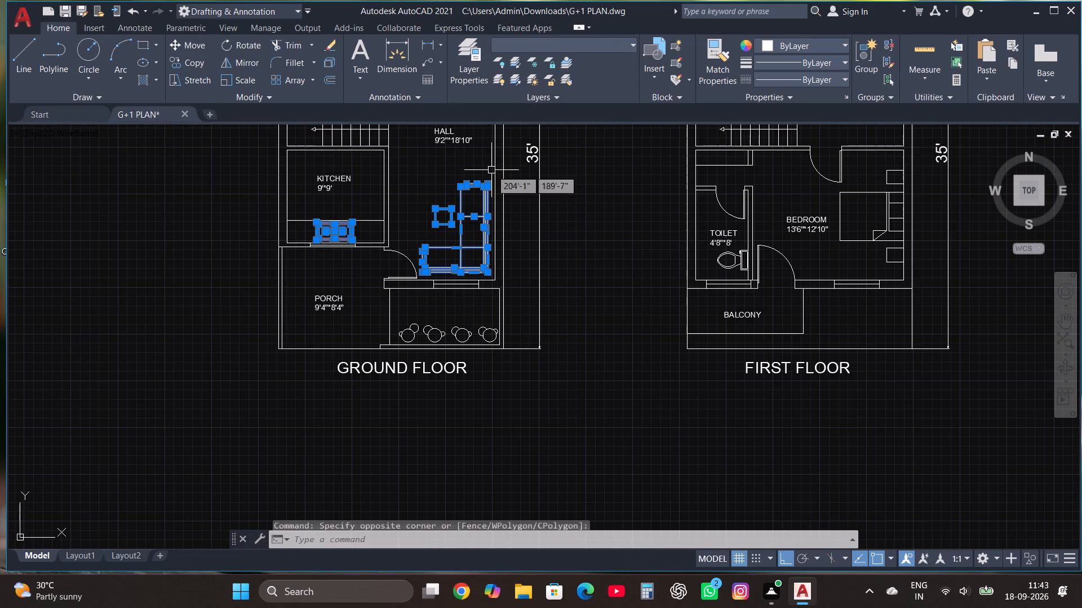
click(553, 38)
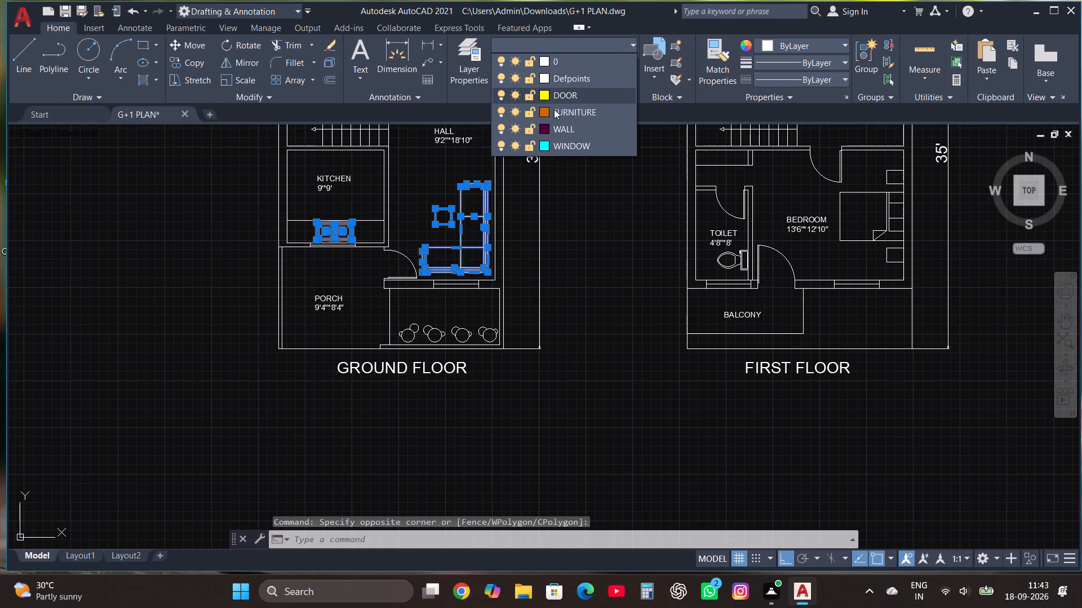
click(555, 111)
key(Escape)
Move the bed and both side tables in the first-floor 9'*13'4" bedroom to the FURNITURE layer.
scroll(491, 337, down, 1)
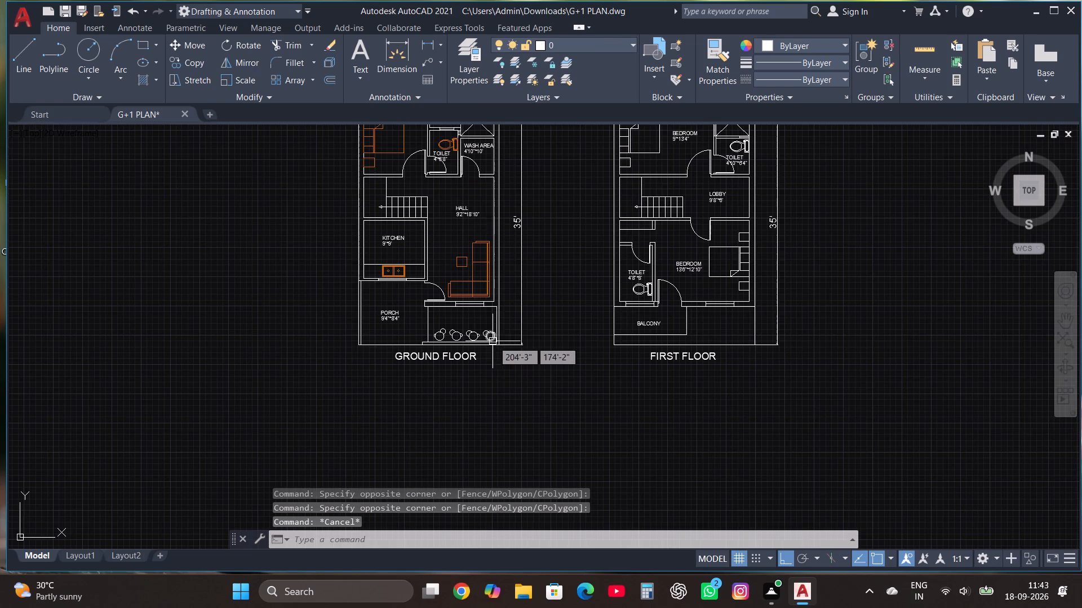
scroll(493, 331, down, 1)
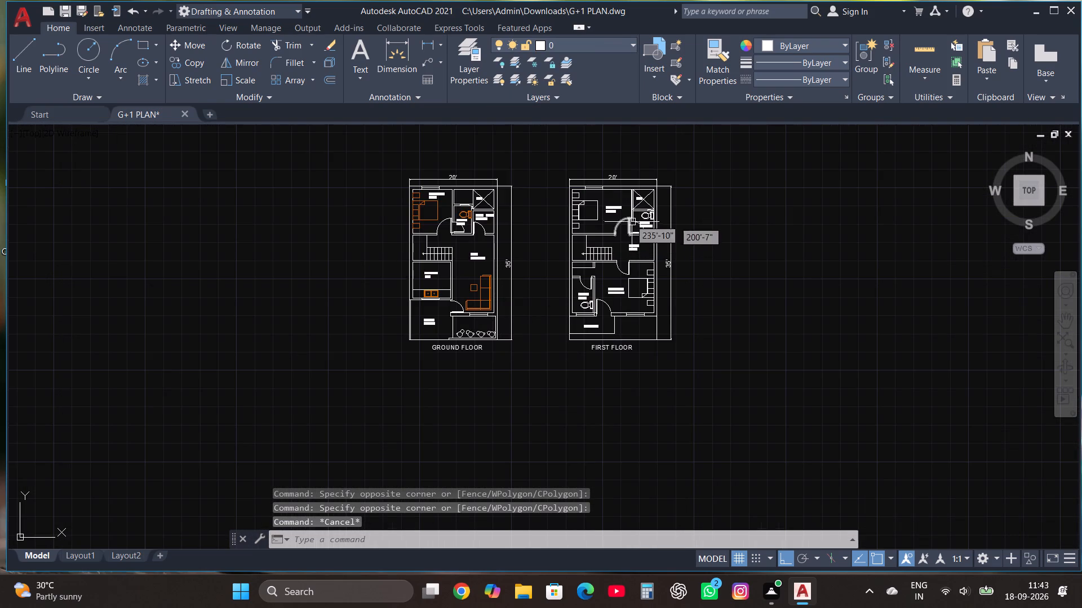
scroll(666, 241, up, 3)
scroll(357, 254, down, 1)
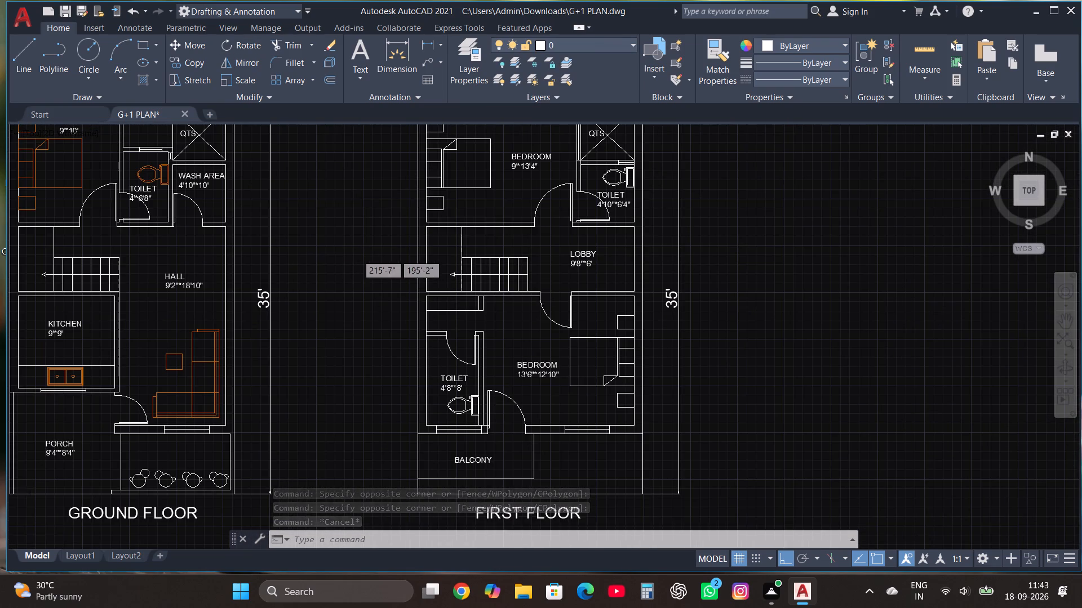
scroll(357, 254, down, 1)
scroll(369, 212, up, 2)
scroll(487, 215, up, 1)
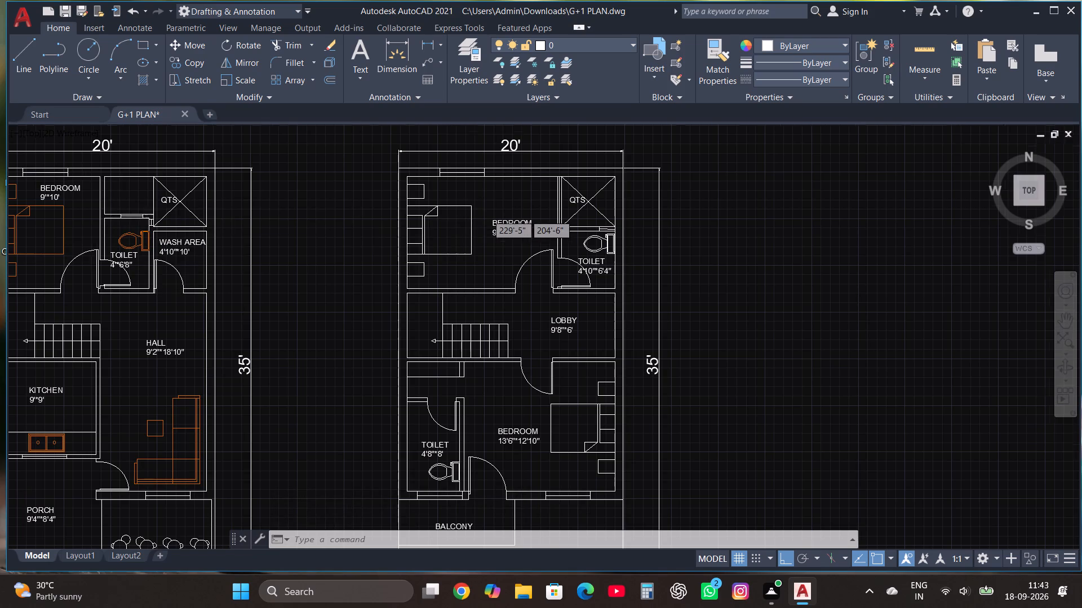
scroll(487, 214, up, 1)
click(267, 388)
scroll(326, 277, down, 1)
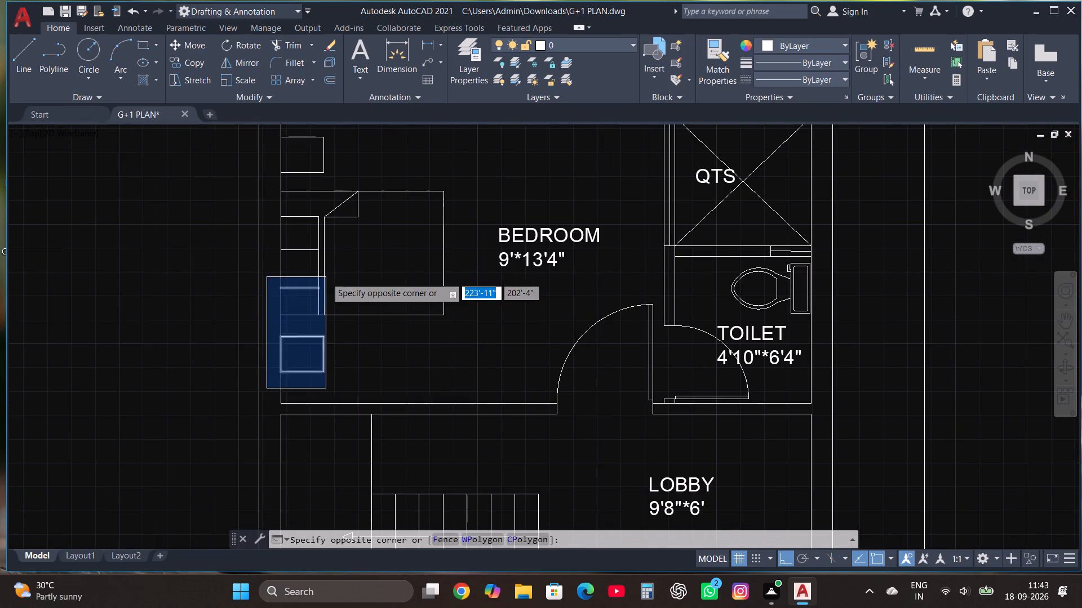
scroll(326, 277, down, 1)
scroll(389, 218, up, 1)
click(389, 219)
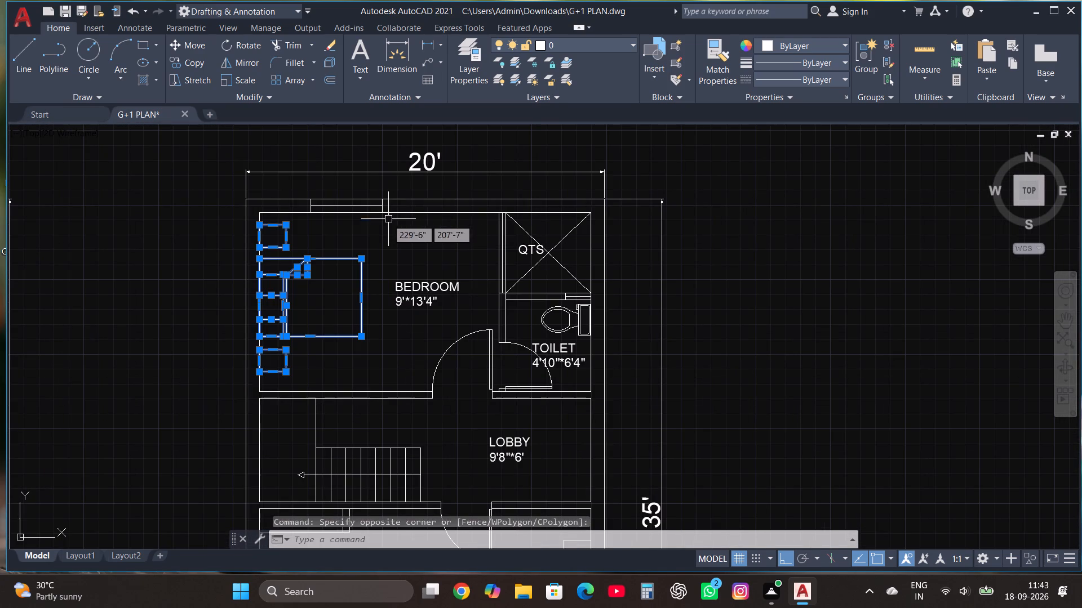
click(563, 45)
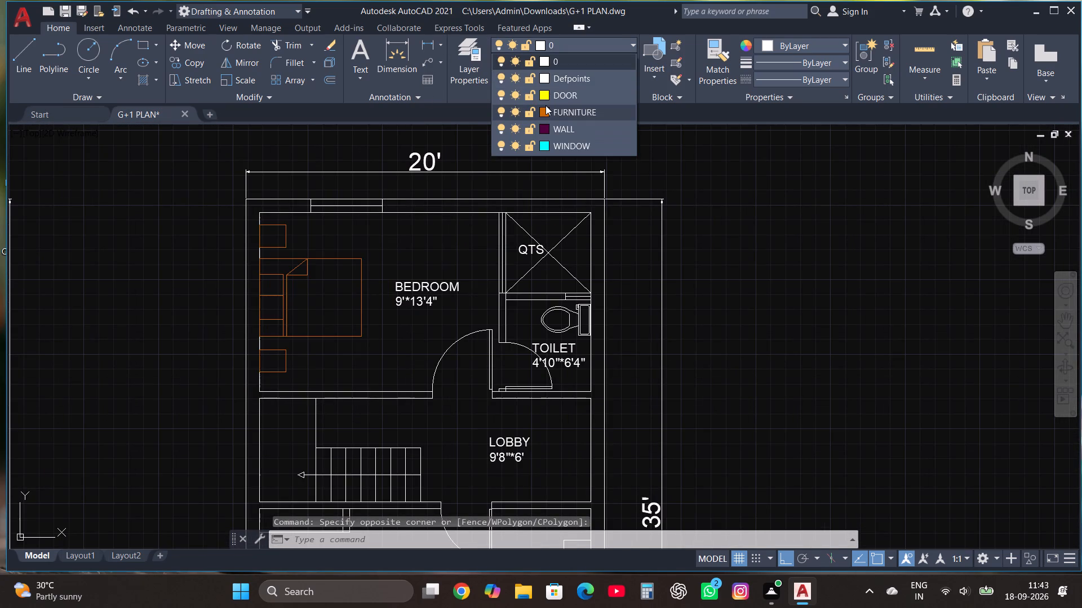
click(546, 105)
Move the WC fixture in the first-floor 4'10"*6'4" toilet to the FURNITURE layer.
click(556, 327)
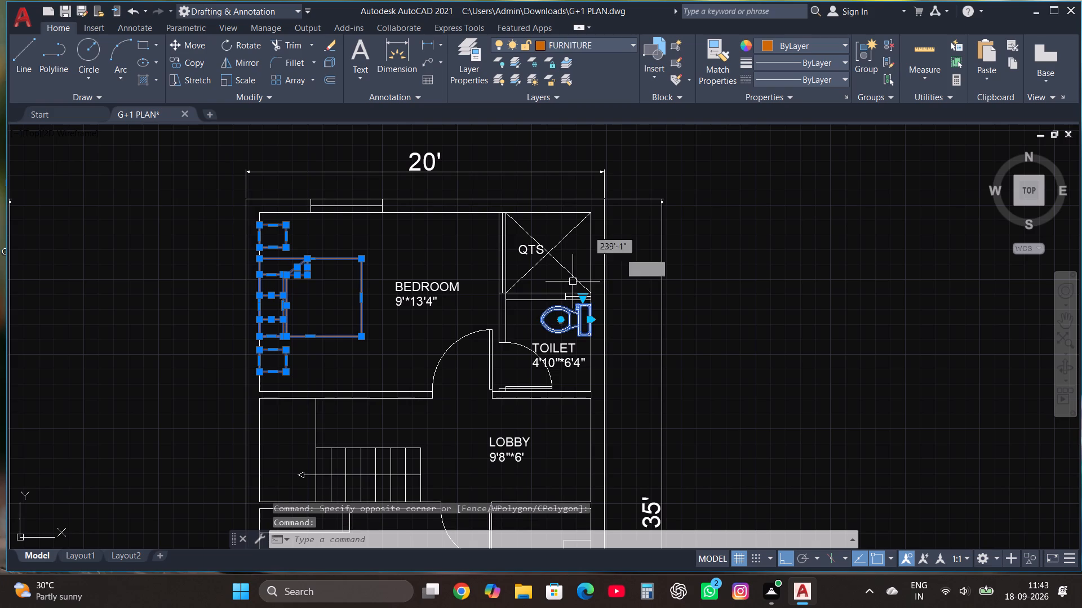
click(596, 48)
click(601, 113)
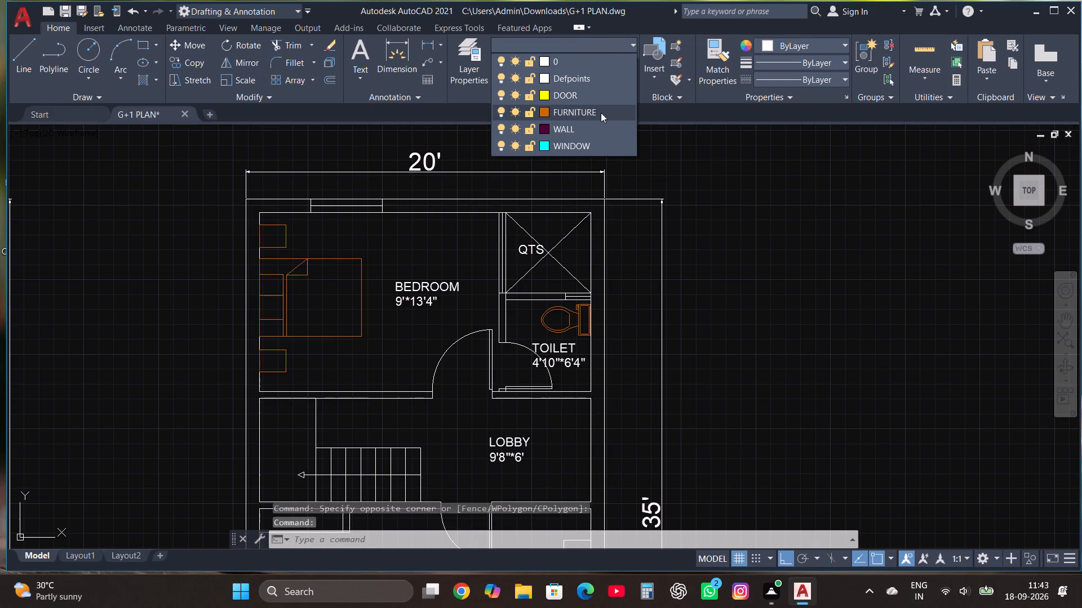
key(Escape)
Move the WC fixture in the first-floor 4'8"*8' toilet to the FURNITURE layer.
scroll(467, 249, down, 2)
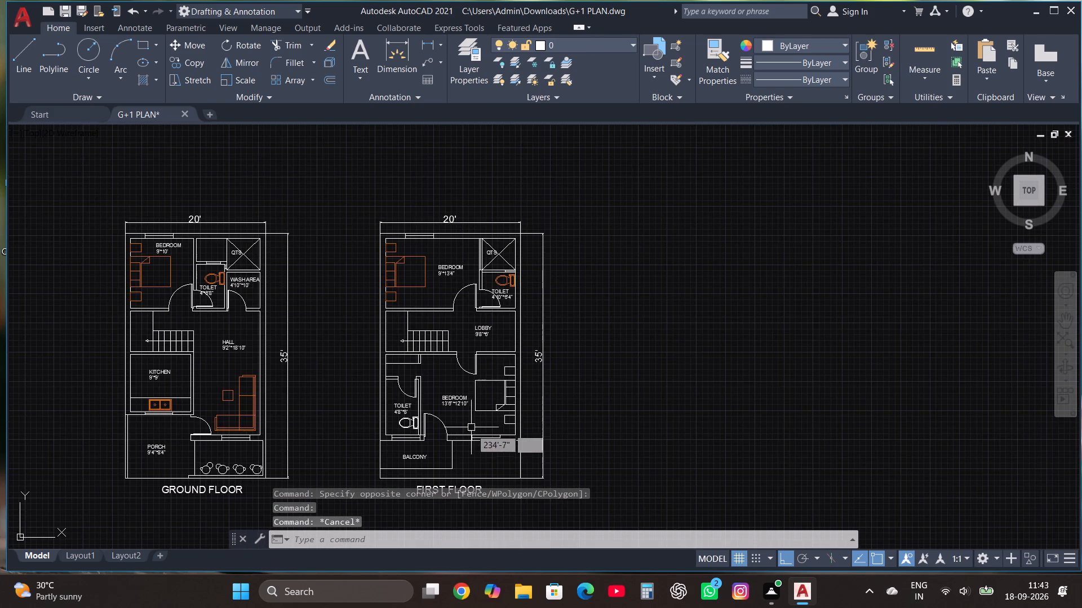
scroll(471, 440, up, 2)
click(285, 406)
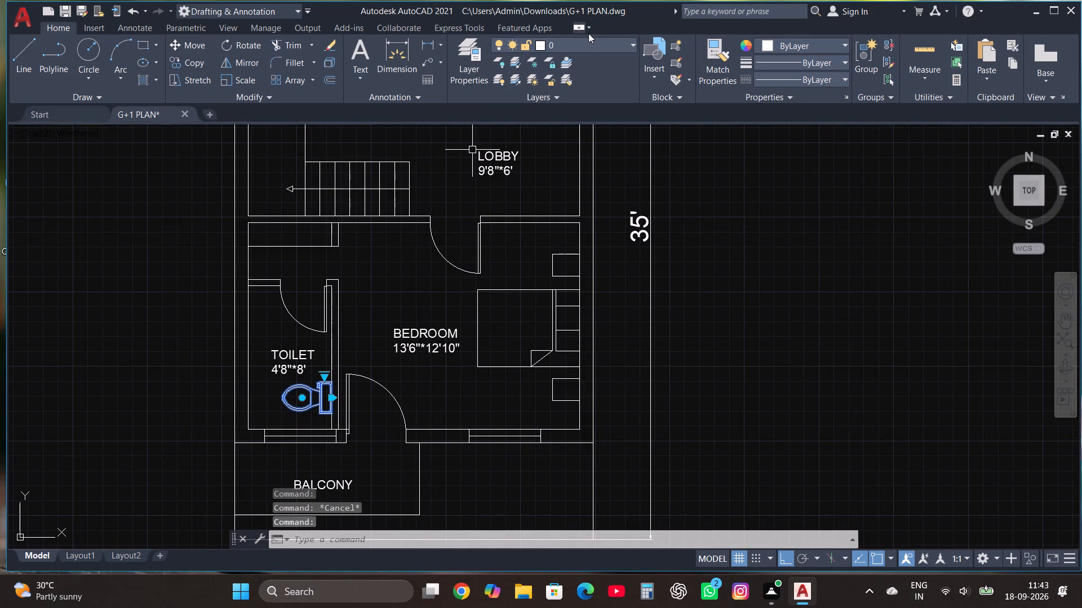
click(587, 46)
click(568, 114)
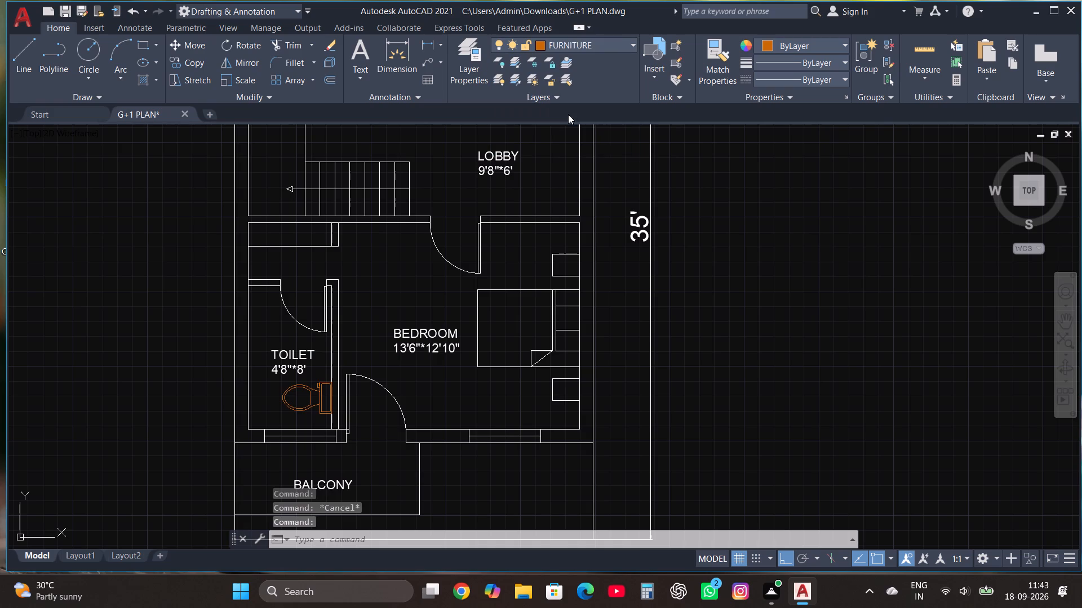
key(Escape)
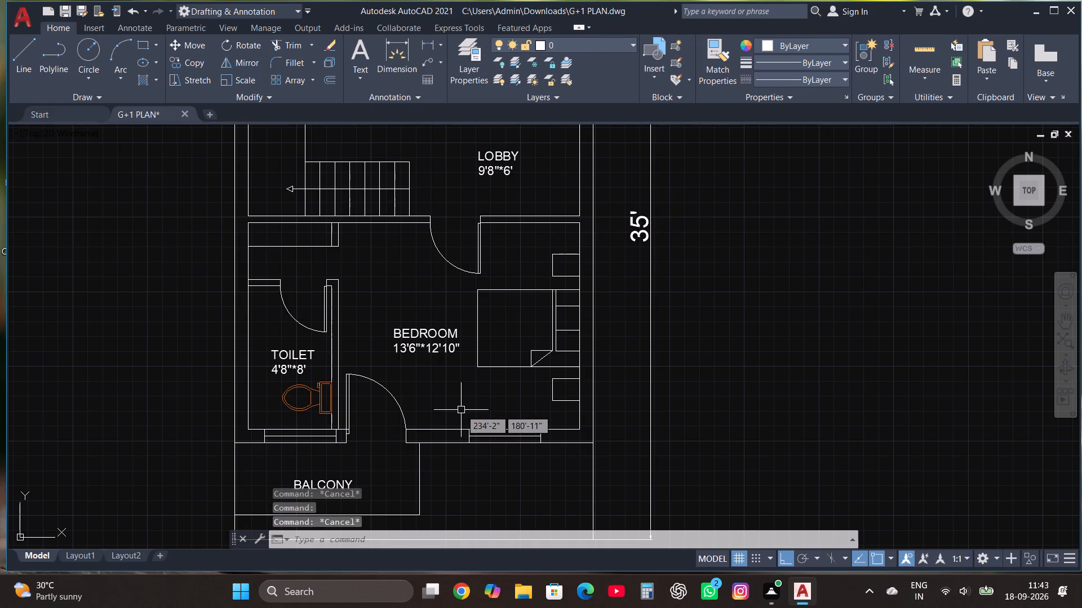
Move the bed and both side tables in the first-floor 13'6"*12'10" bedroom to the FURNITURE layer.
click(461, 410)
click(591, 249)
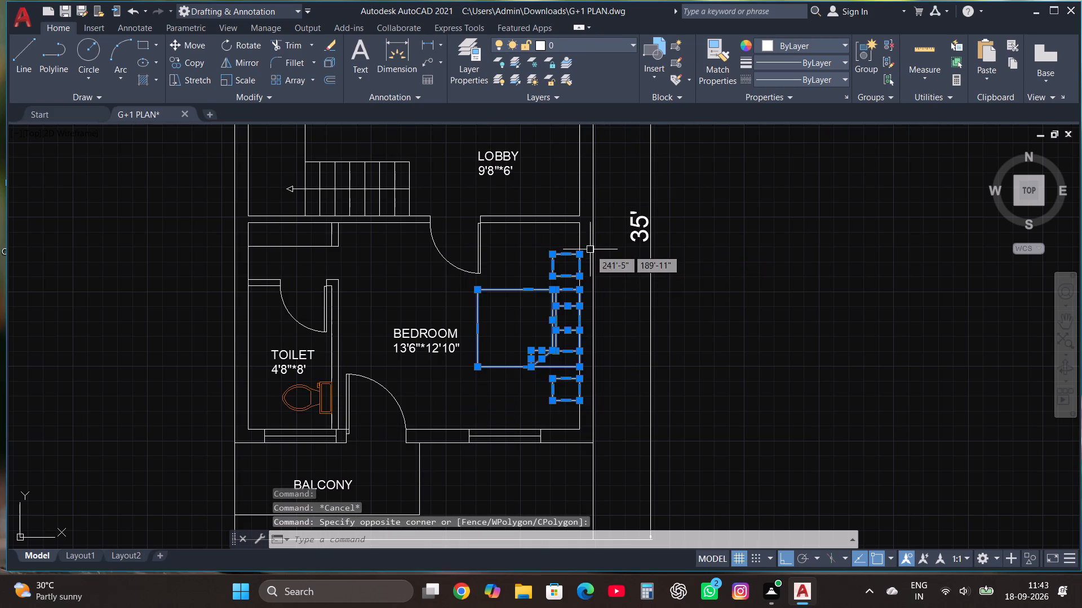
click(596, 35)
click(597, 47)
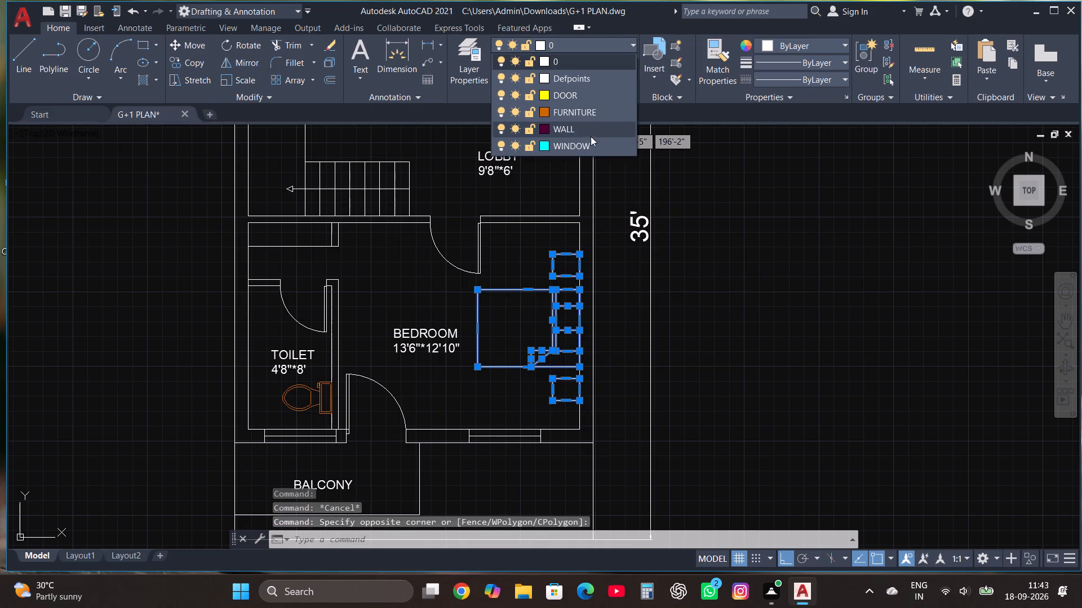
click(584, 110)
key(Escape)
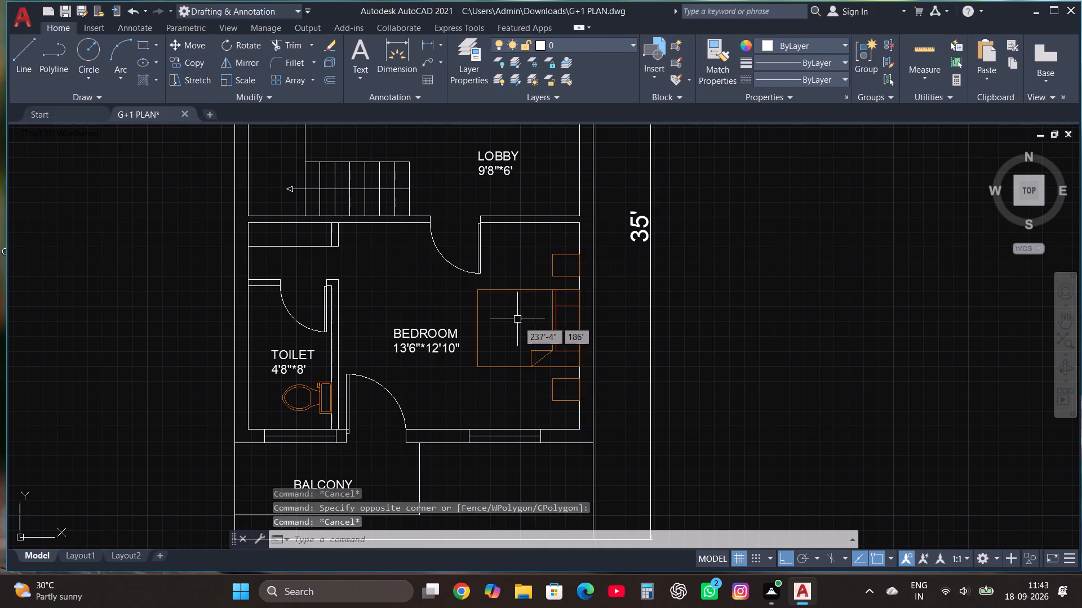
Use Select Similar on the first-floor toilet door to move all matching doors on both floors to the DOOR layer.
scroll(529, 331, down, 3)
scroll(520, 263, up, 3)
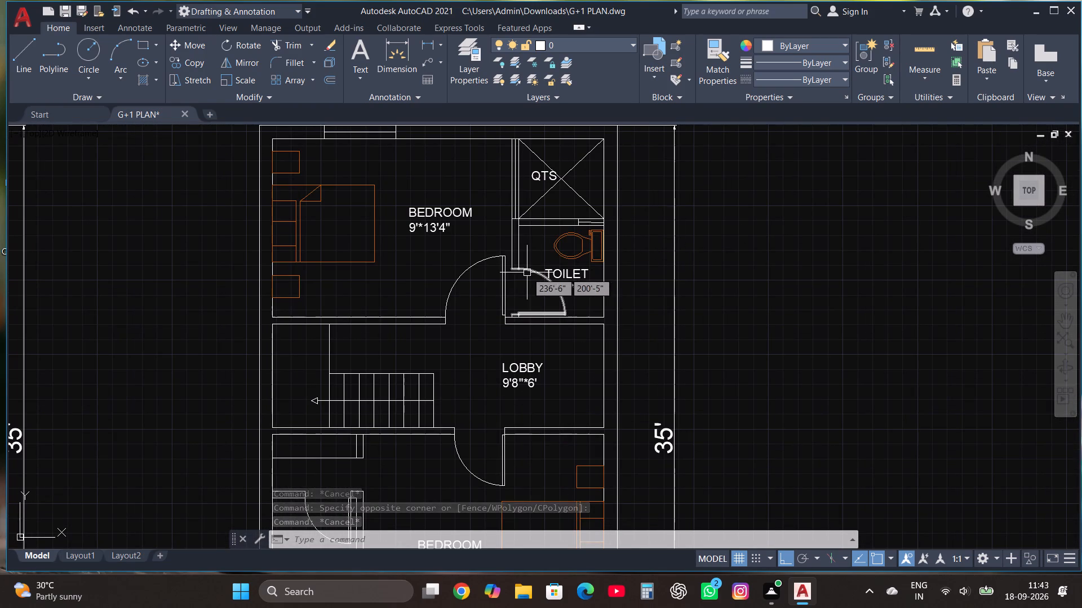
click(527, 272)
right_click(536, 274)
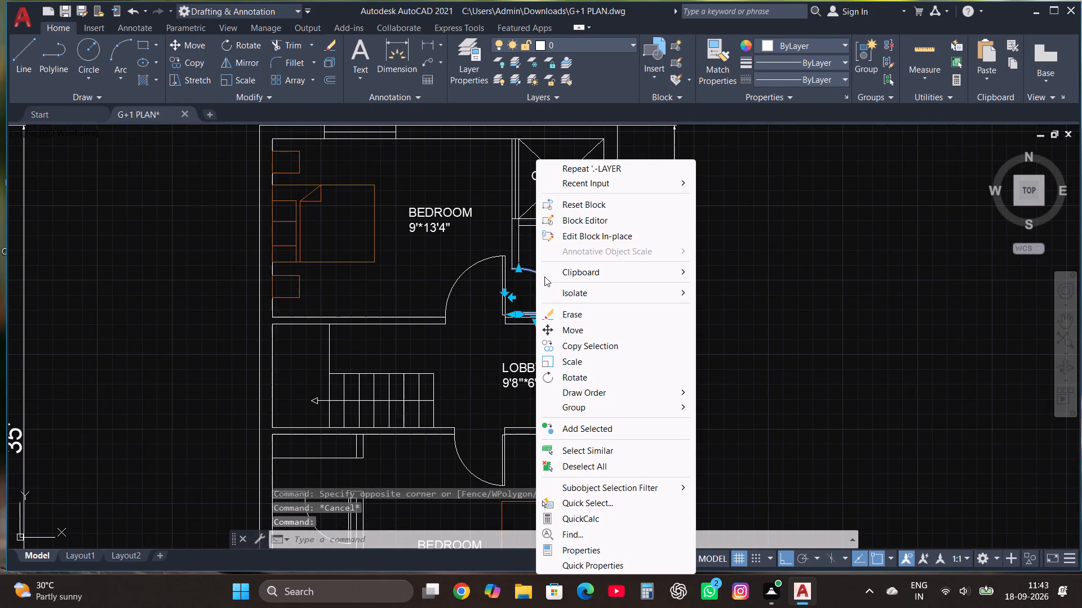
click(585, 447)
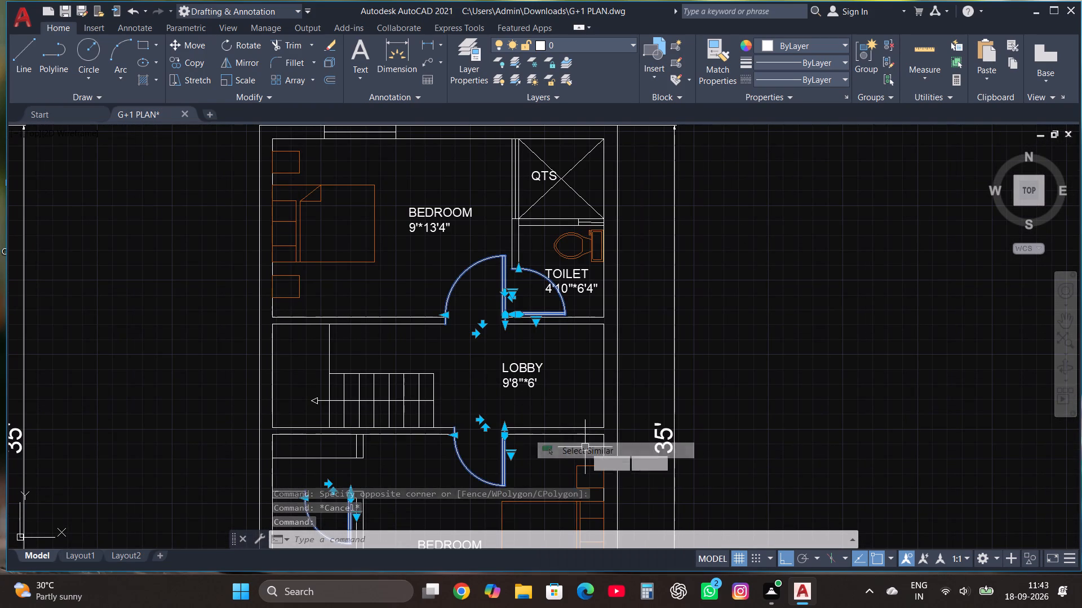
click(589, 46)
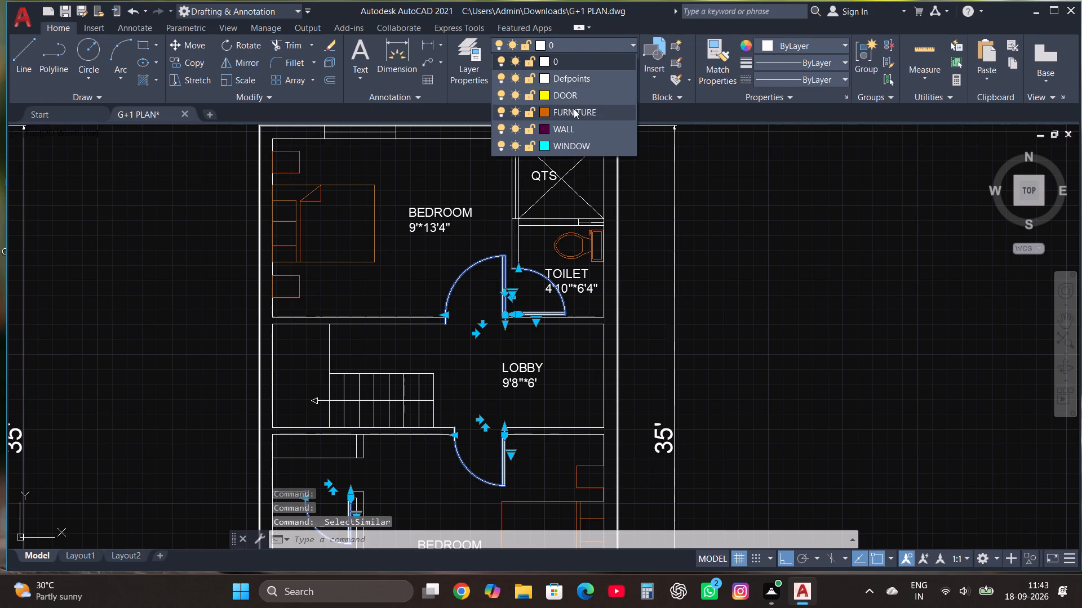
click(574, 91)
key(Escape)
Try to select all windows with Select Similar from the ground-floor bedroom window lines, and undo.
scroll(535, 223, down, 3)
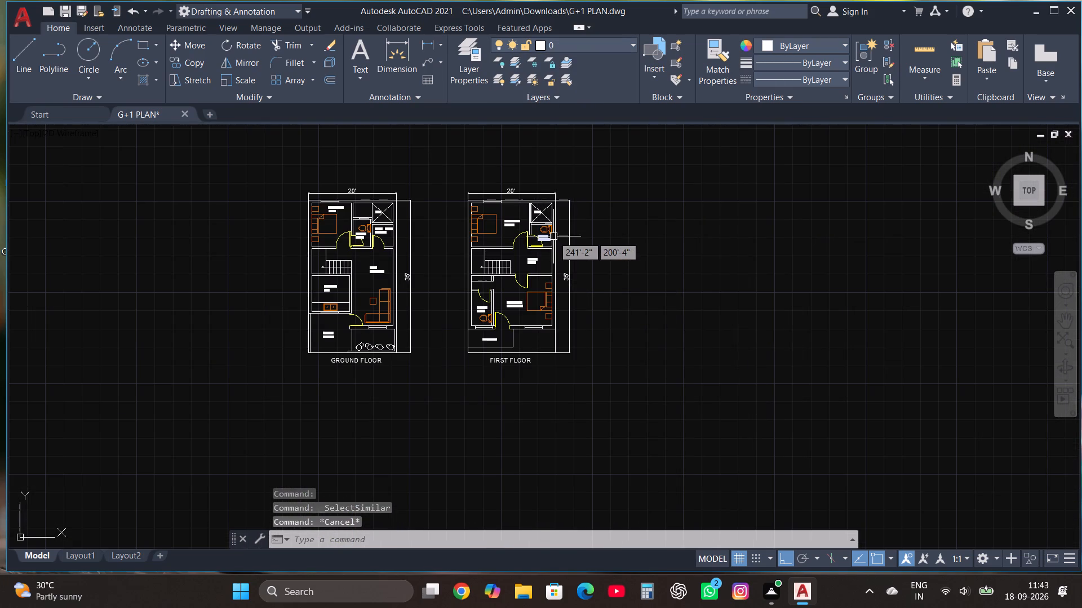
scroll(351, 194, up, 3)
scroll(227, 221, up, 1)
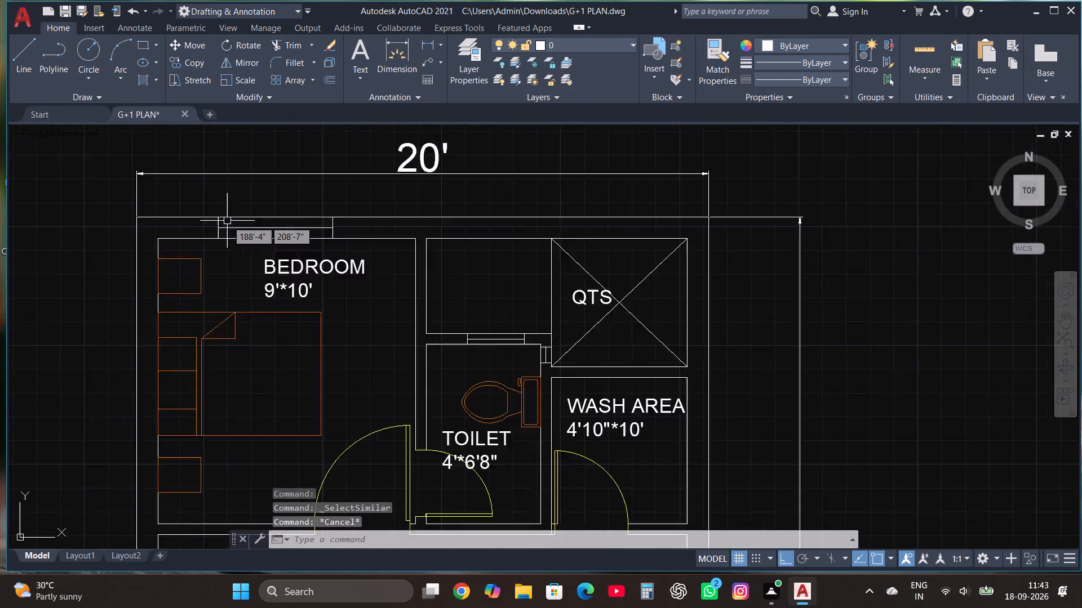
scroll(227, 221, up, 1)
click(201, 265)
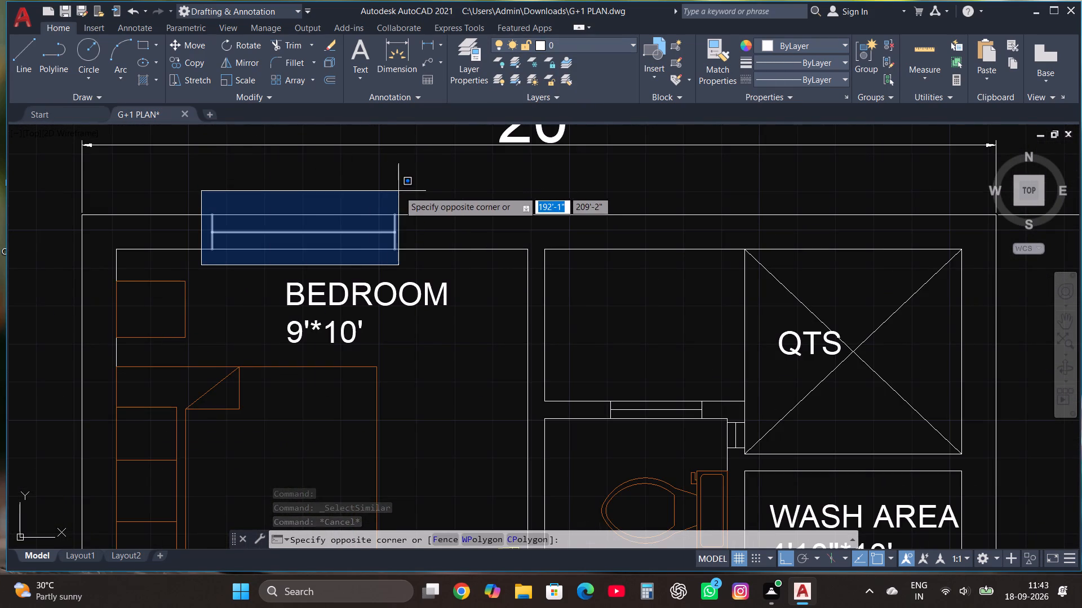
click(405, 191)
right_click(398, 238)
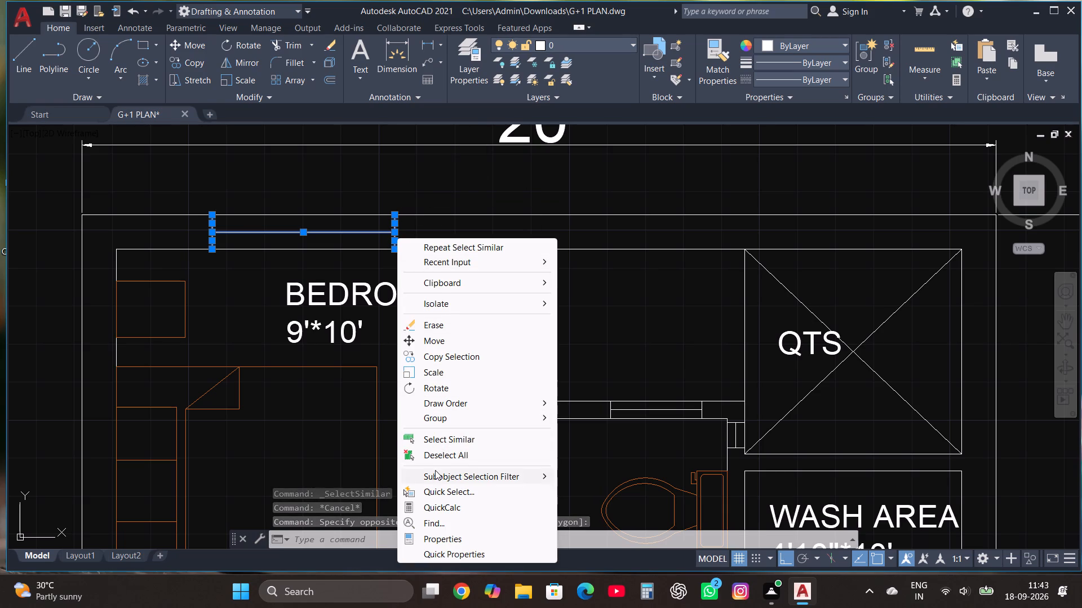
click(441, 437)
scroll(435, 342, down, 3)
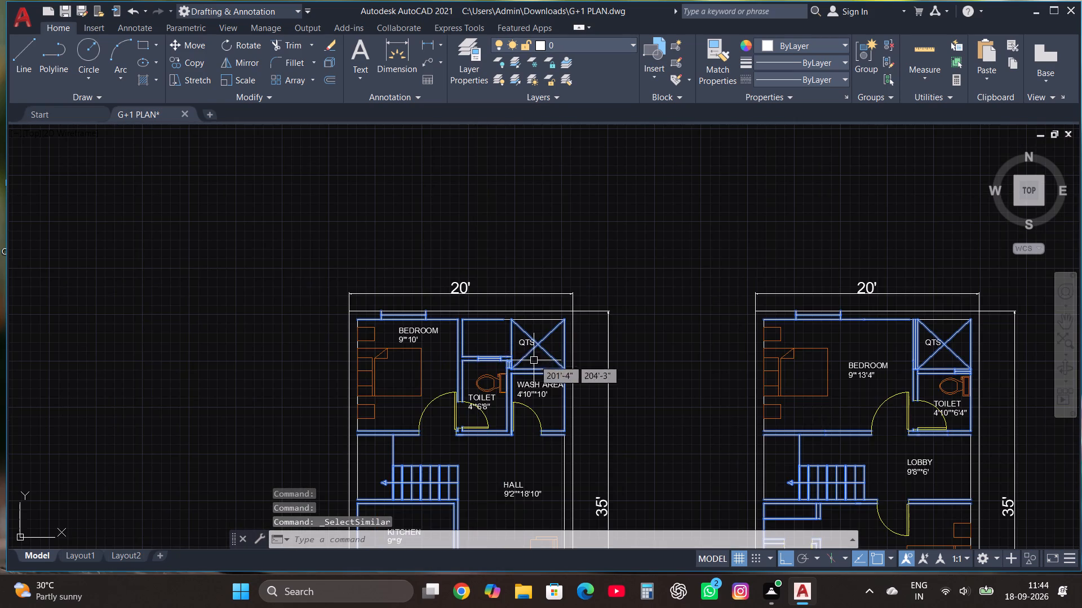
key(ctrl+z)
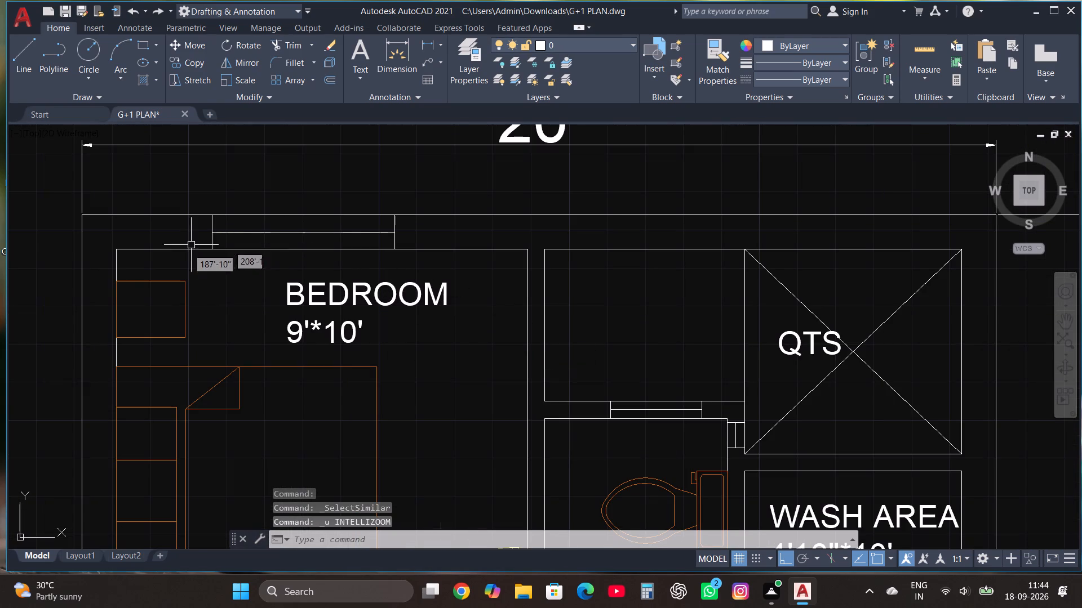
Move the ground-floor bedroom window lines to the WINDOW layer.
click(201, 266)
click(402, 191)
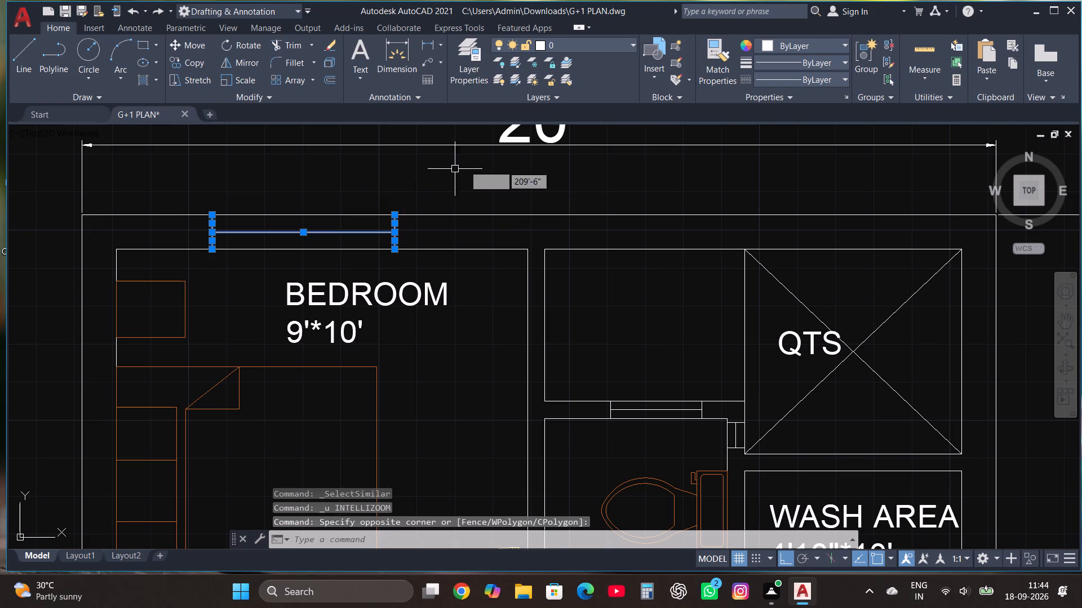
click(602, 41)
click(586, 148)
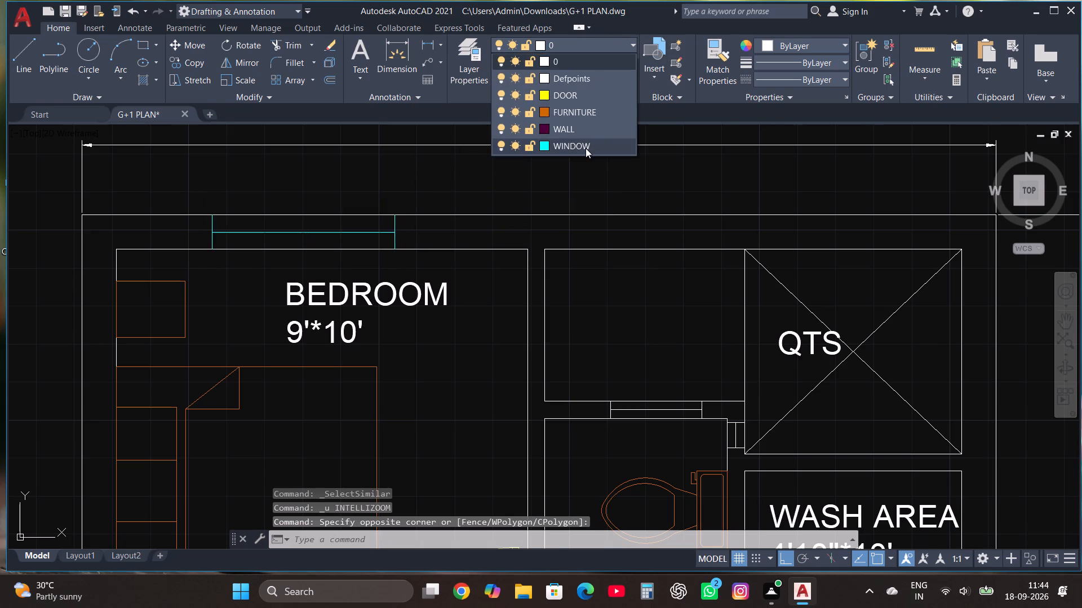
scroll(360, 262, down, 4)
key(Escape)
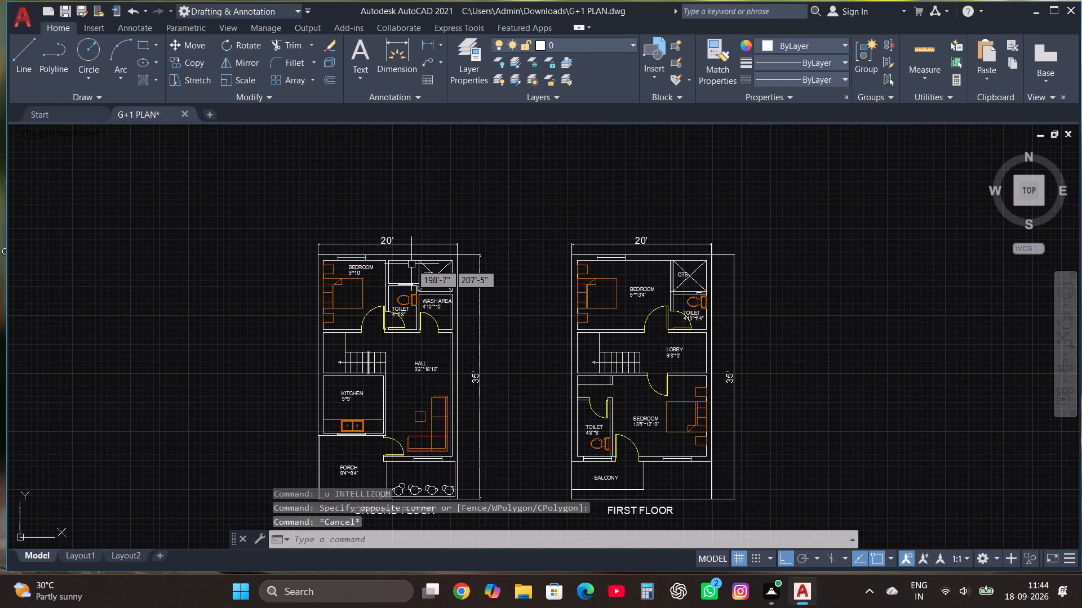
Move the two small windows in the ground-floor toilet walls, near the QTS, to the WINDOW layer.
scroll(411, 263, up, 4)
scroll(345, 376, up, 2)
click(346, 361)
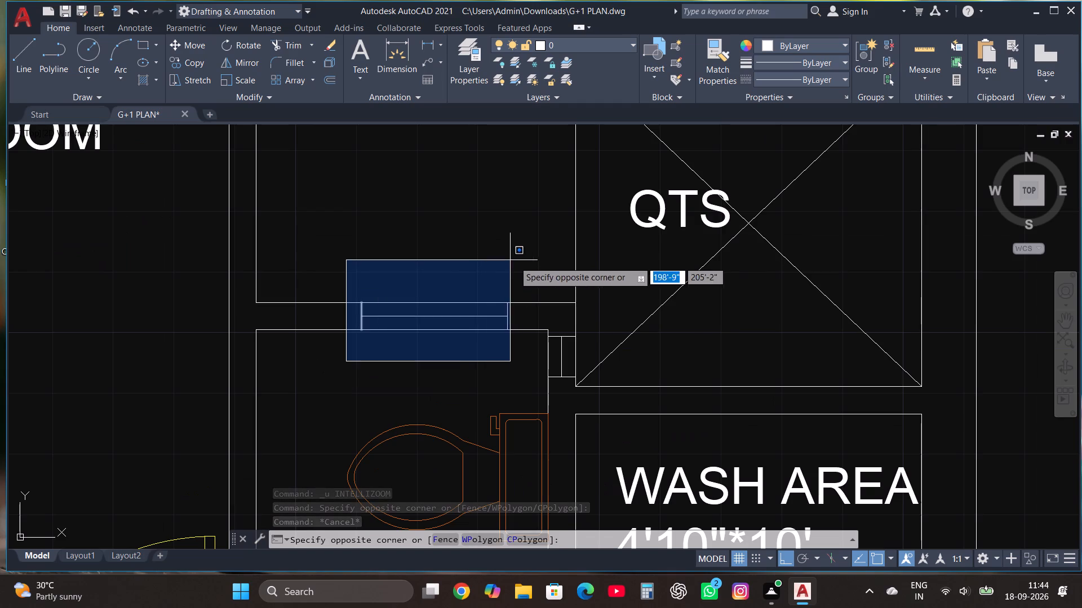
click(595, 271)
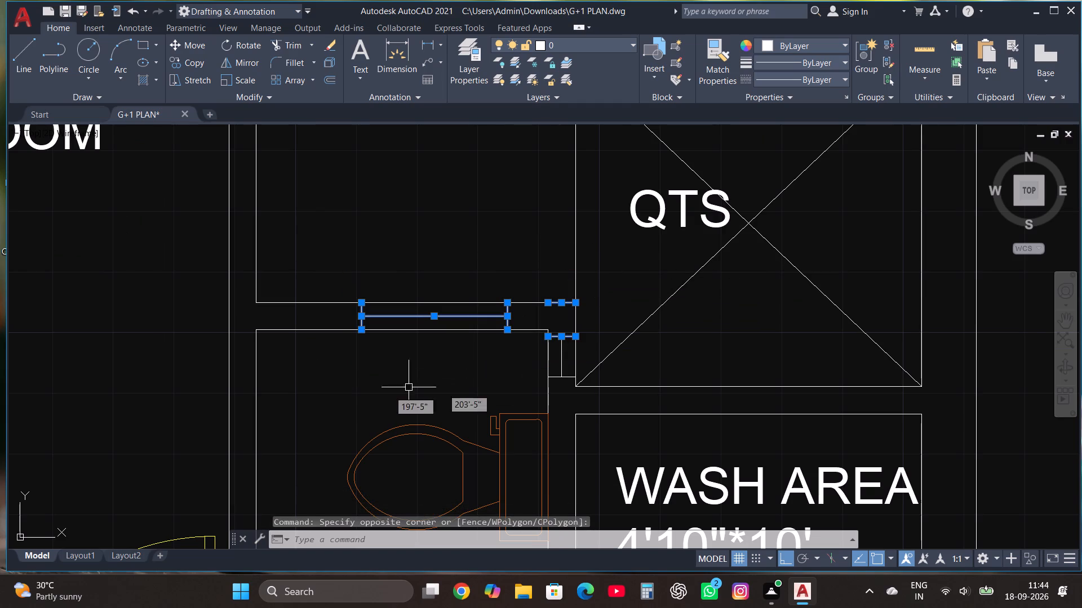
click(349, 404)
click(589, 248)
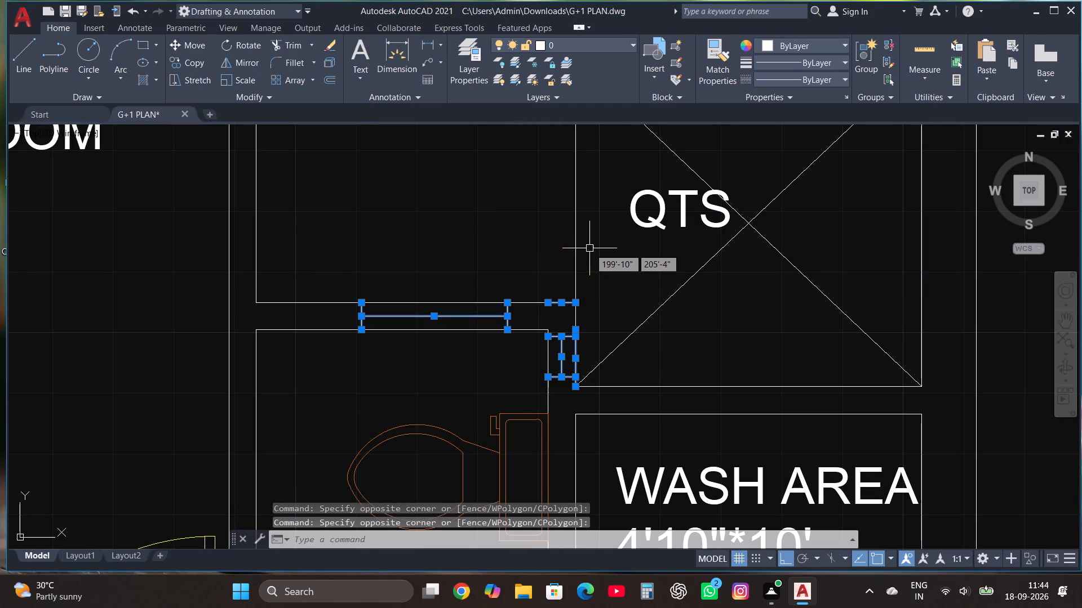
click(571, 43)
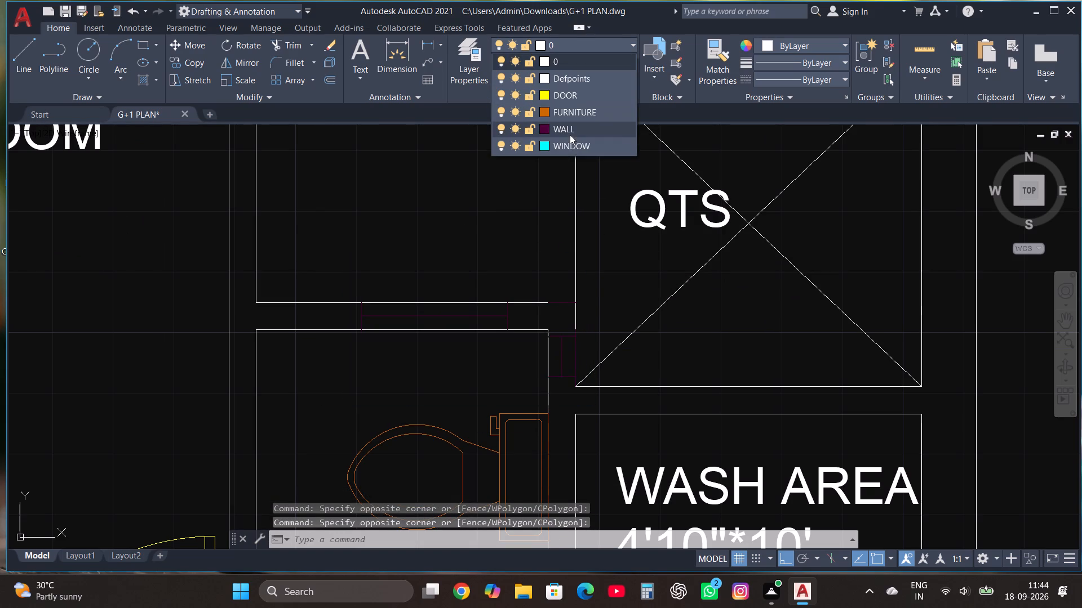
click(570, 149)
Move the ground-floor kitchen window between the sink and the porch to the WINDOW layer and clear the selection.
scroll(475, 235, down, 4)
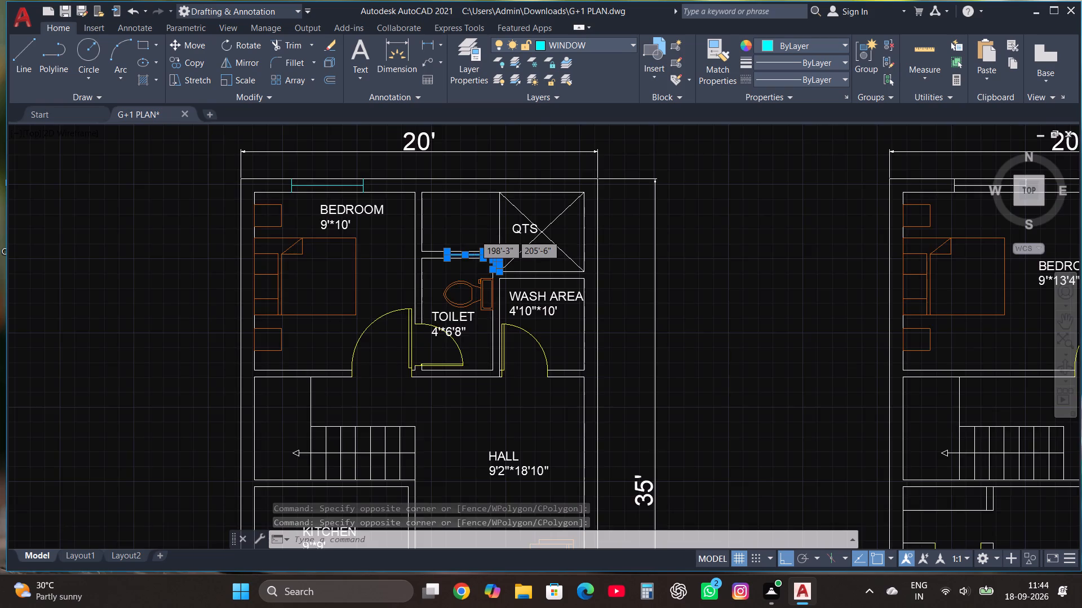
scroll(475, 235, down, 2)
scroll(438, 367, up, 3)
scroll(389, 239, up, 3)
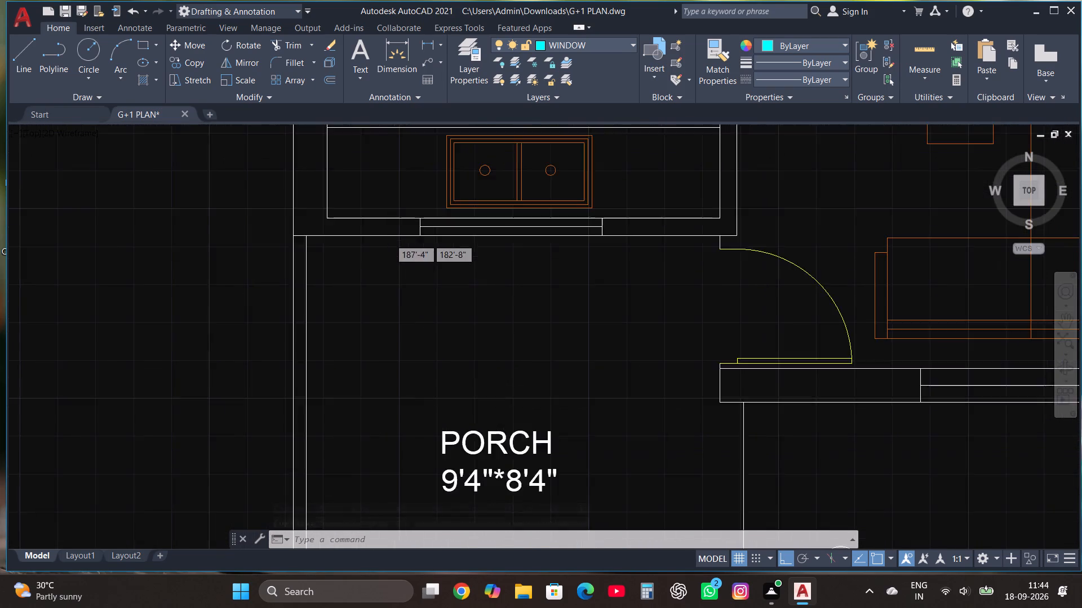
click(395, 256)
click(746, 193)
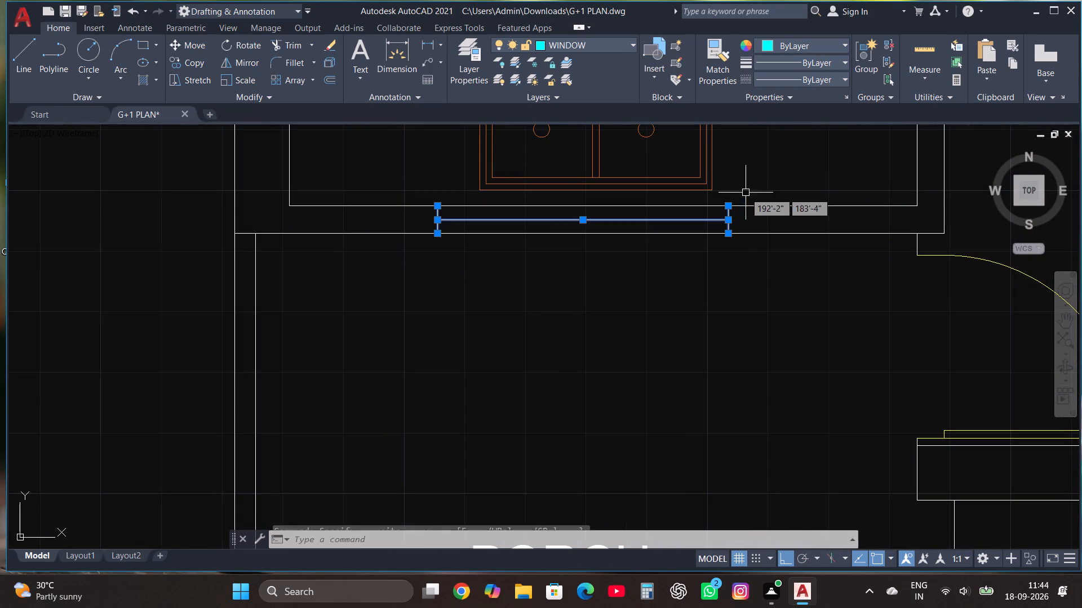
click(589, 48)
click(566, 147)
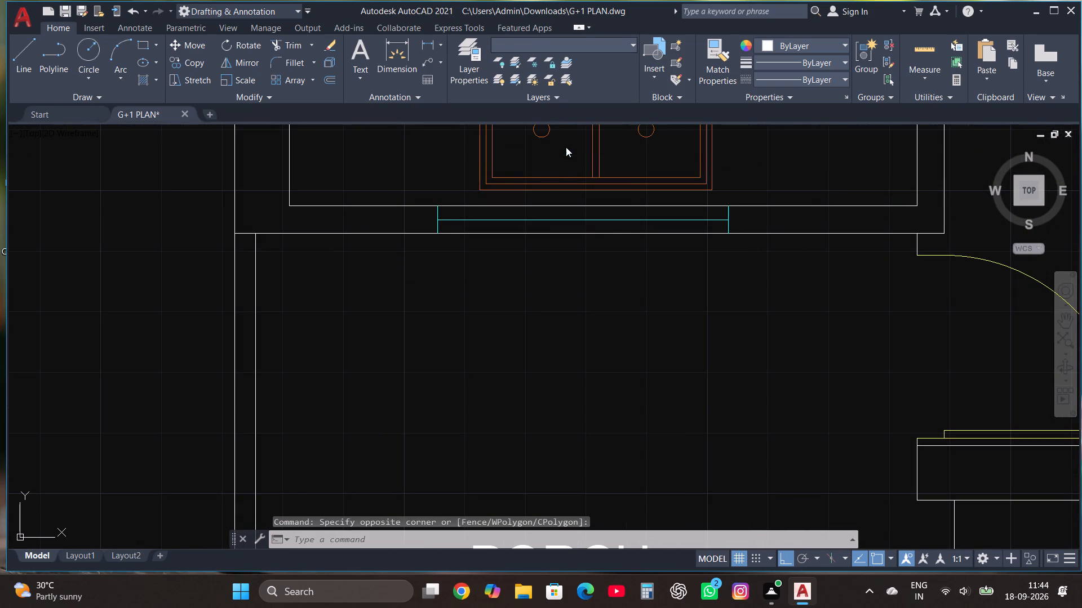
key(Escape)
Move the ground-floor hall window in the front wall below the sofa to the WINDOW layer.
scroll(424, 356, down, 6)
scroll(432, 360, up, 3)
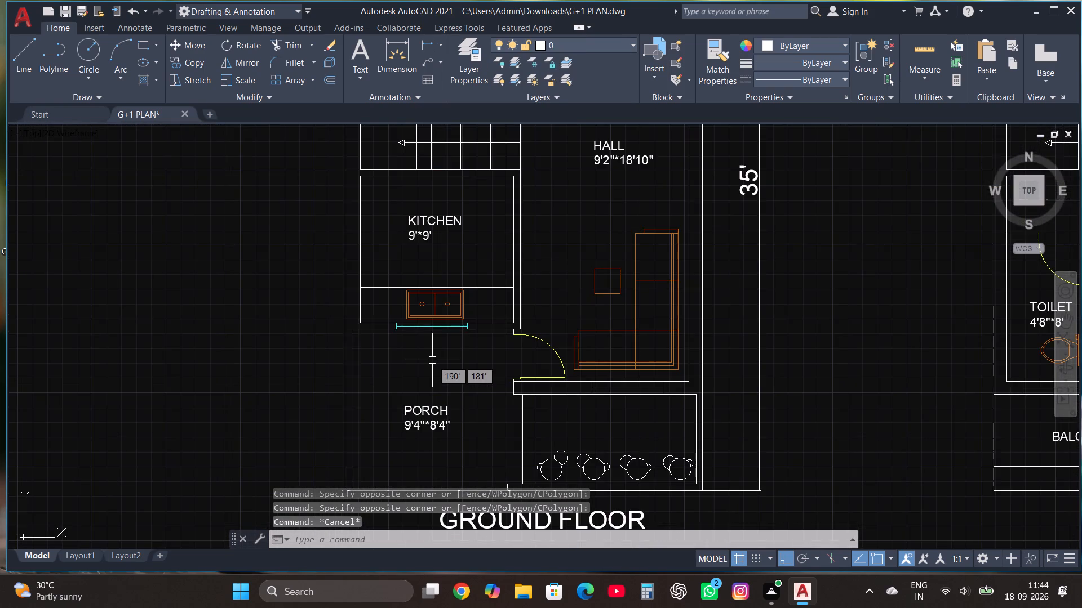
scroll(432, 360, down, 2)
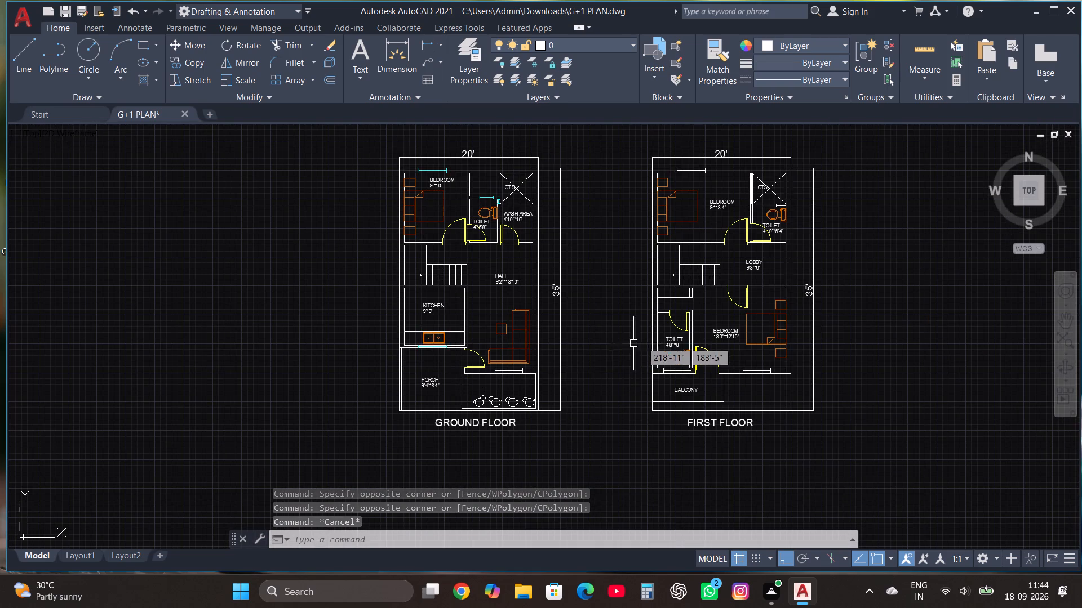
scroll(481, 368, up, 4)
click(496, 401)
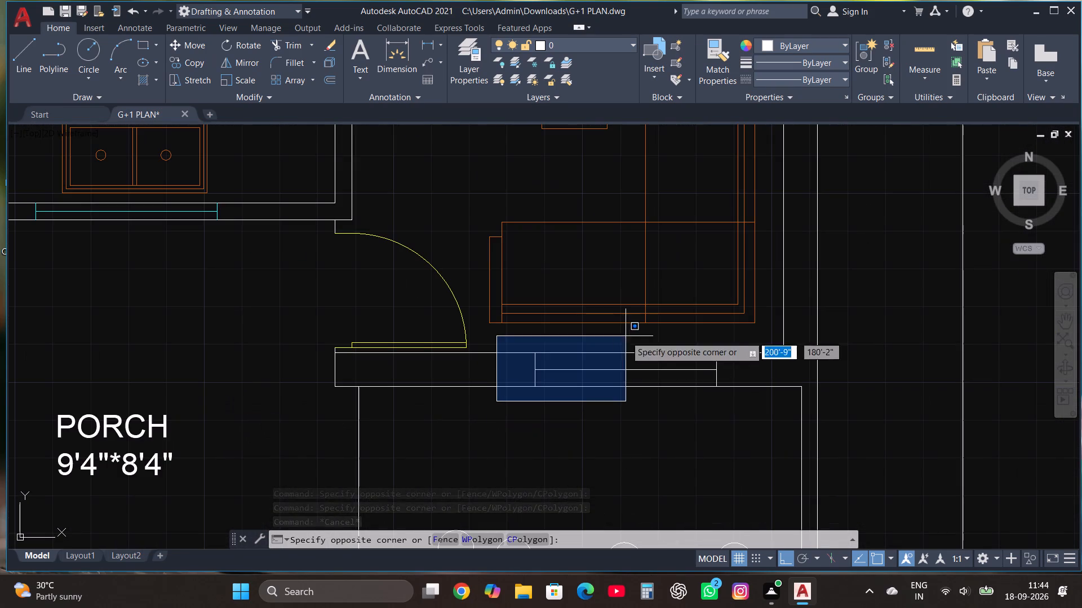
click(730, 346)
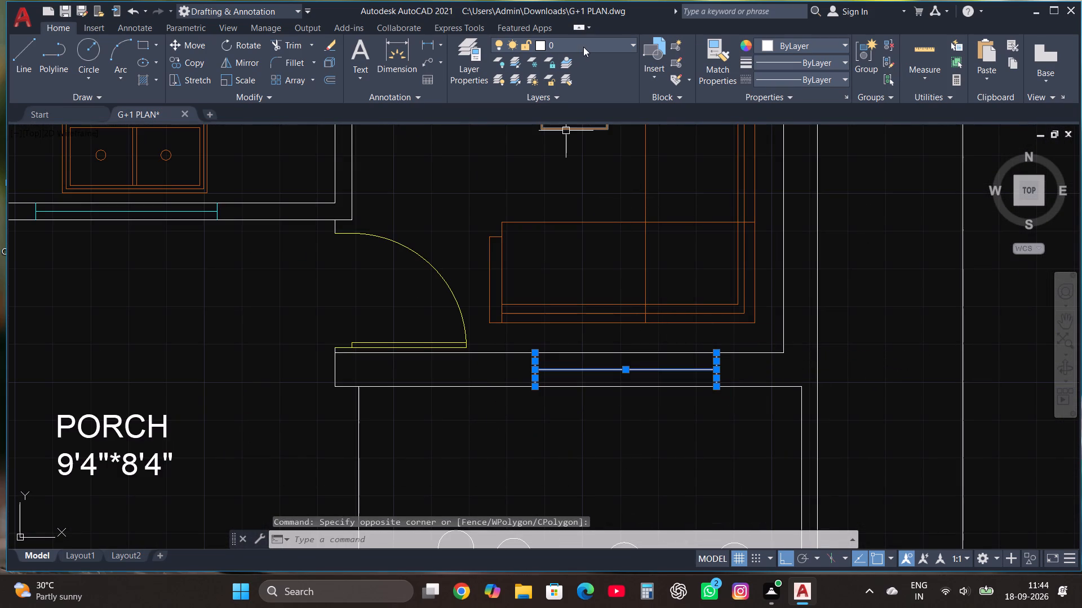
click(583, 47)
click(565, 149)
key(Escape)
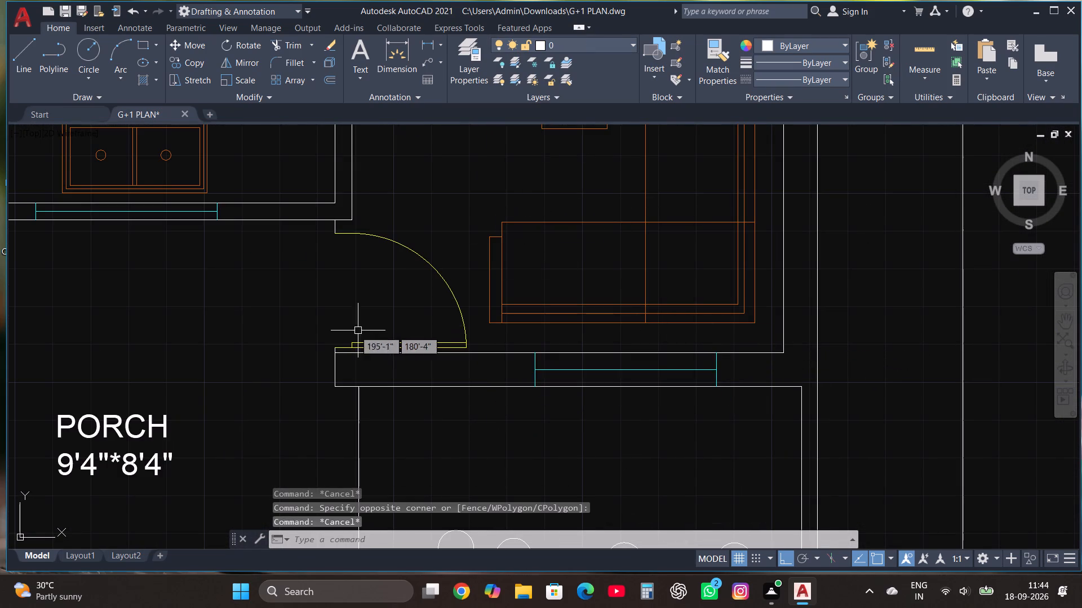
Move the front-wall windows of the first-floor 4'8"*8' toilet and 13'6"*12'10" bedroom to the WINDOW layer.
scroll(354, 330, down, 2)
scroll(366, 259, down, 2)
scroll(664, 306, up, 2)
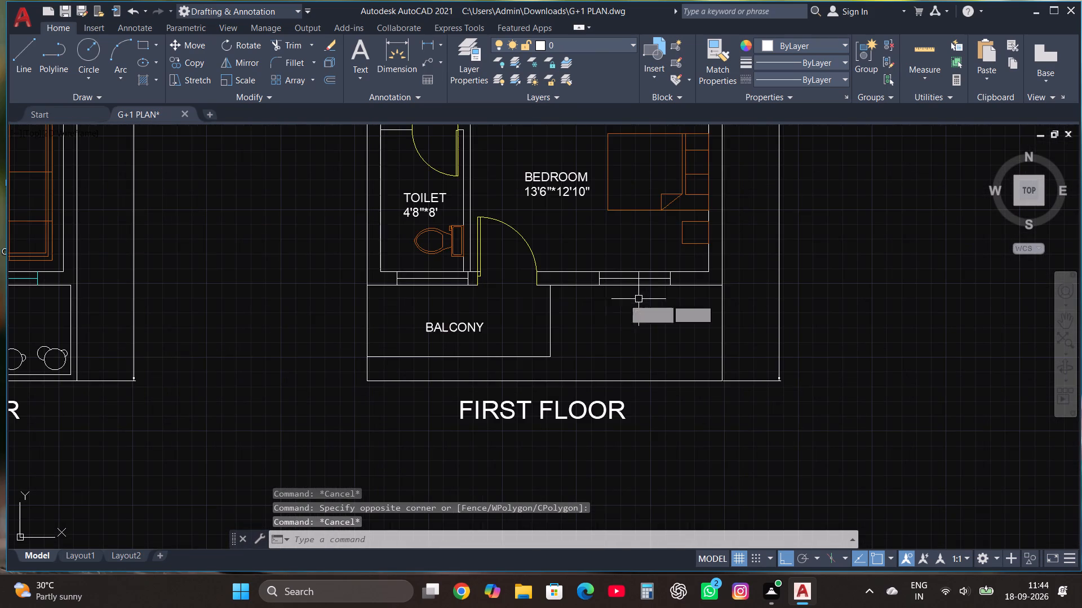
click(389, 290)
scroll(456, 257, up, 3)
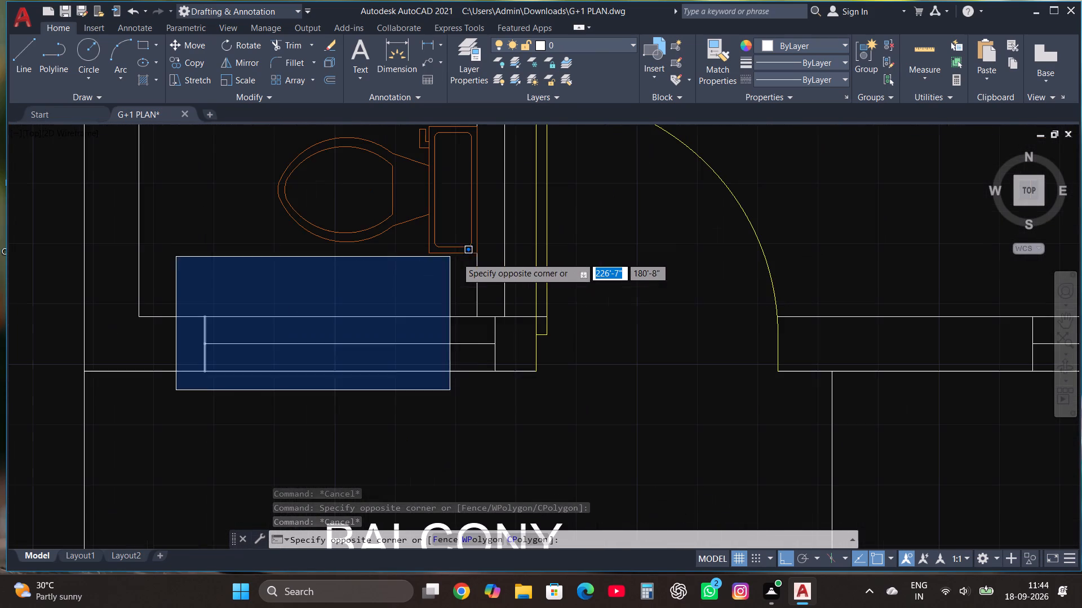
click(503, 304)
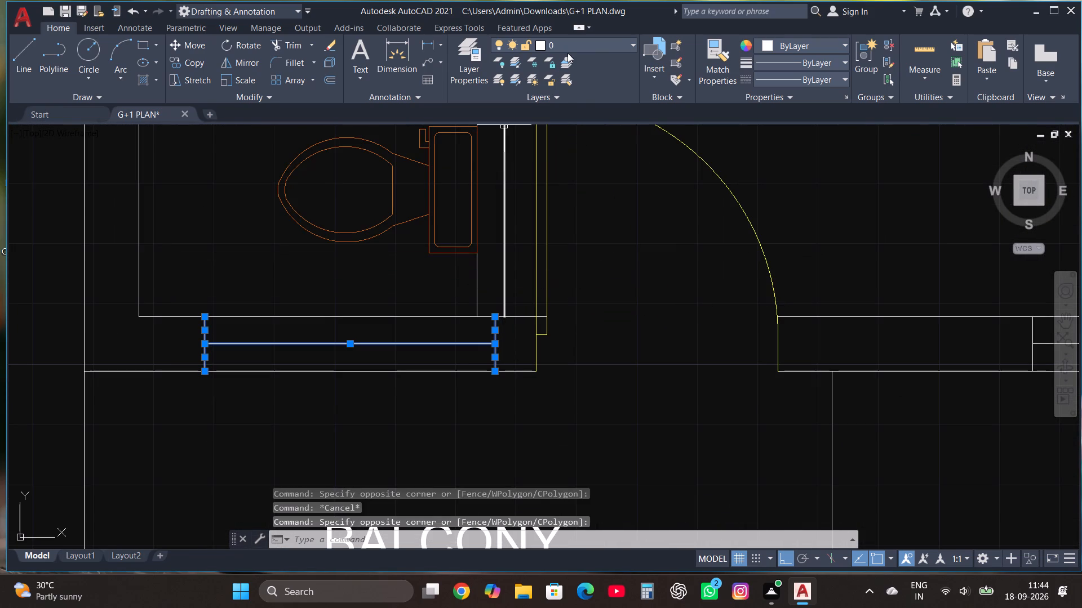
click(569, 49)
click(529, 143)
scroll(299, 307, down, 2)
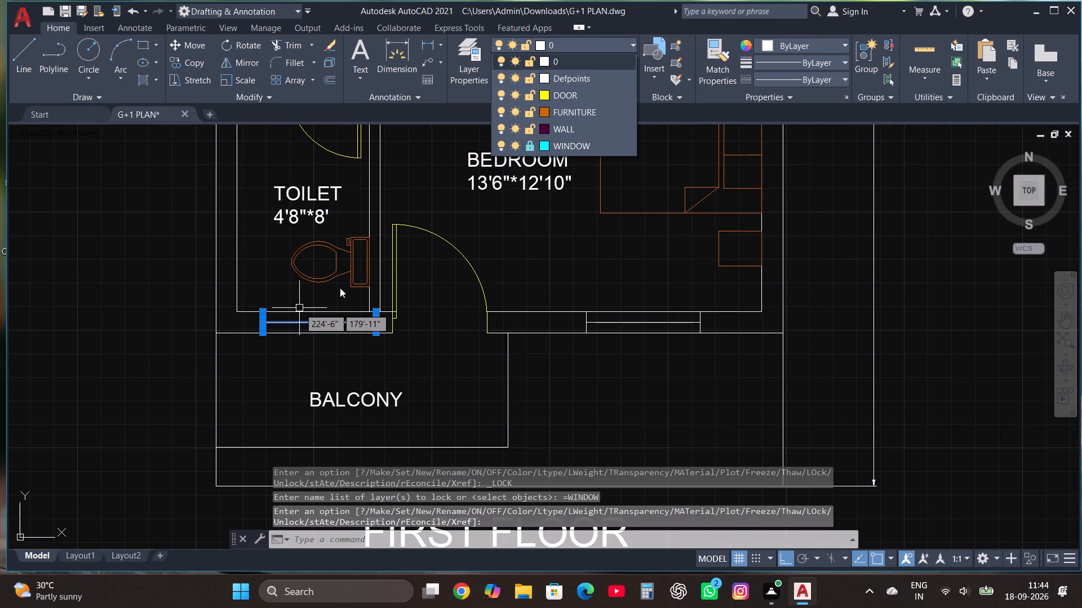
key(Escape)
scroll(629, 325, up, 1)
click(544, 342)
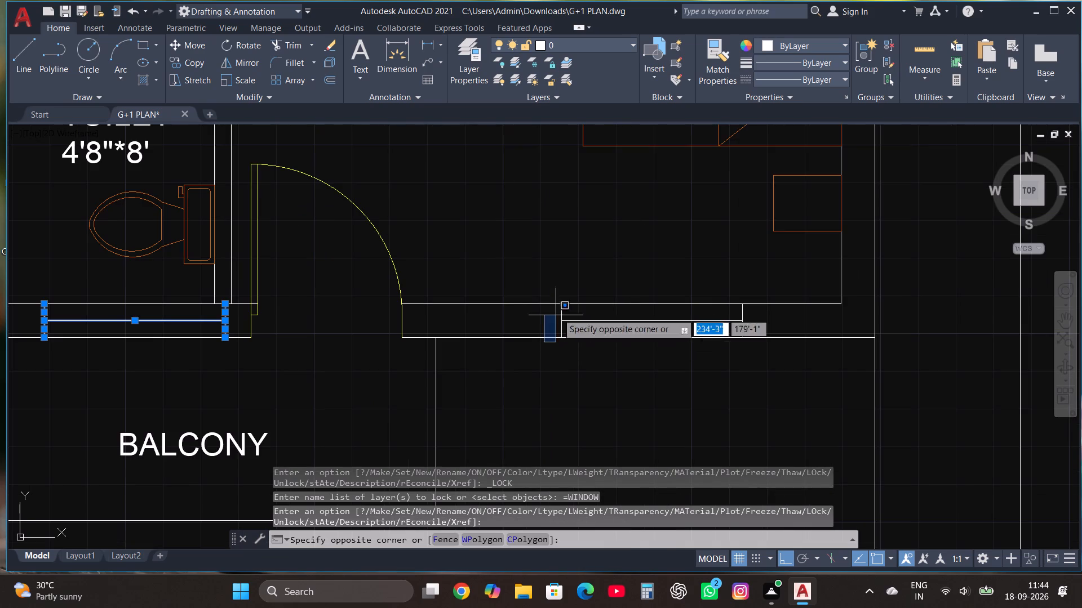
click(758, 296)
click(611, 46)
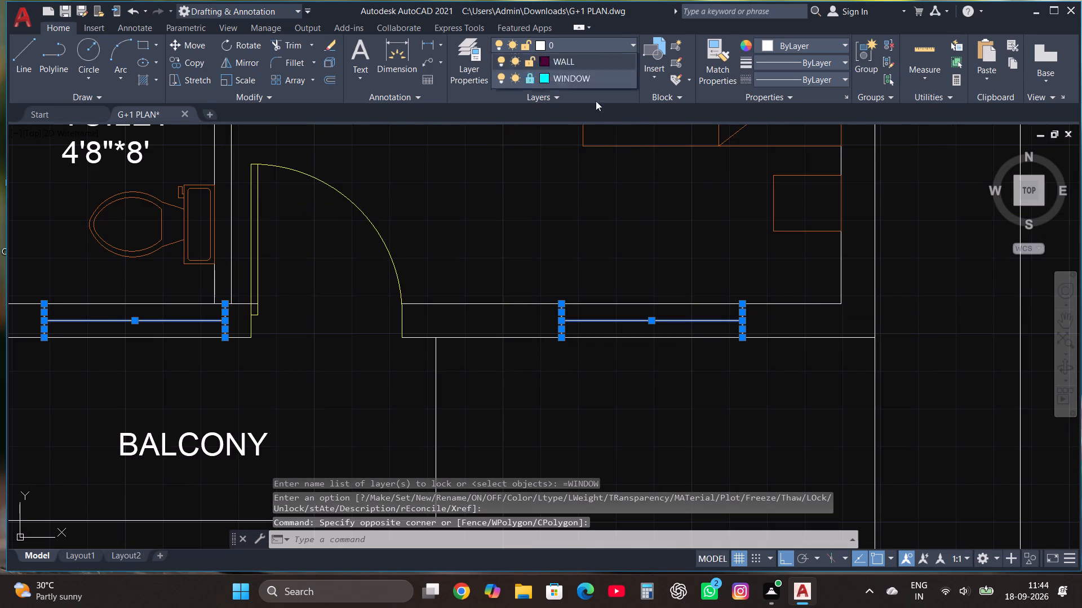
click(578, 144)
key(Escape)
Move the first-floor 9'*13'4" bedroom window in the rear outer wall to the WINDOW layer.
scroll(579, 412, down, 2)
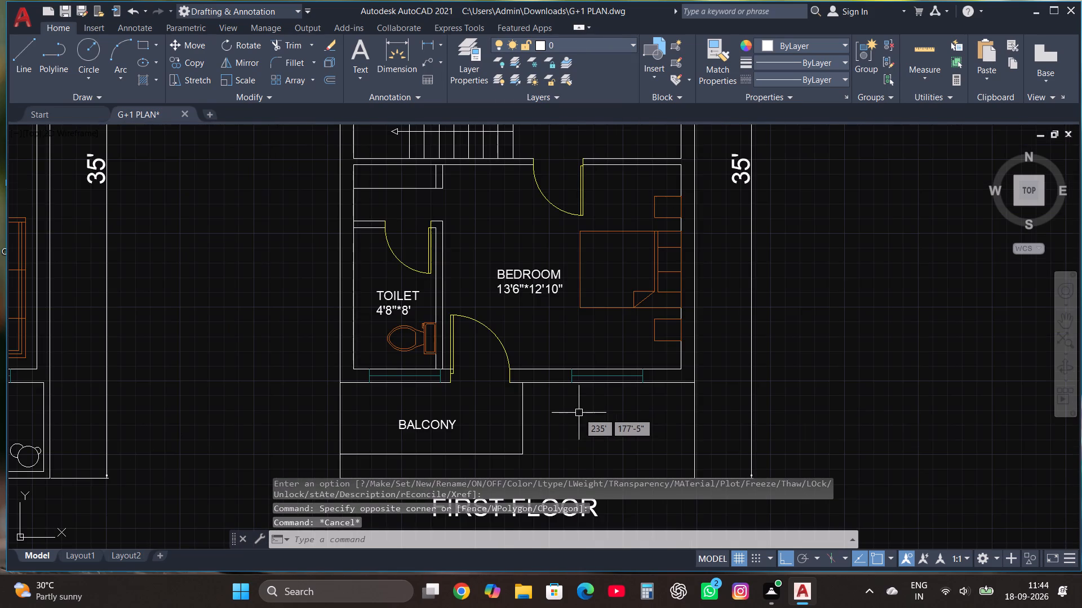
scroll(583, 409, down, 2)
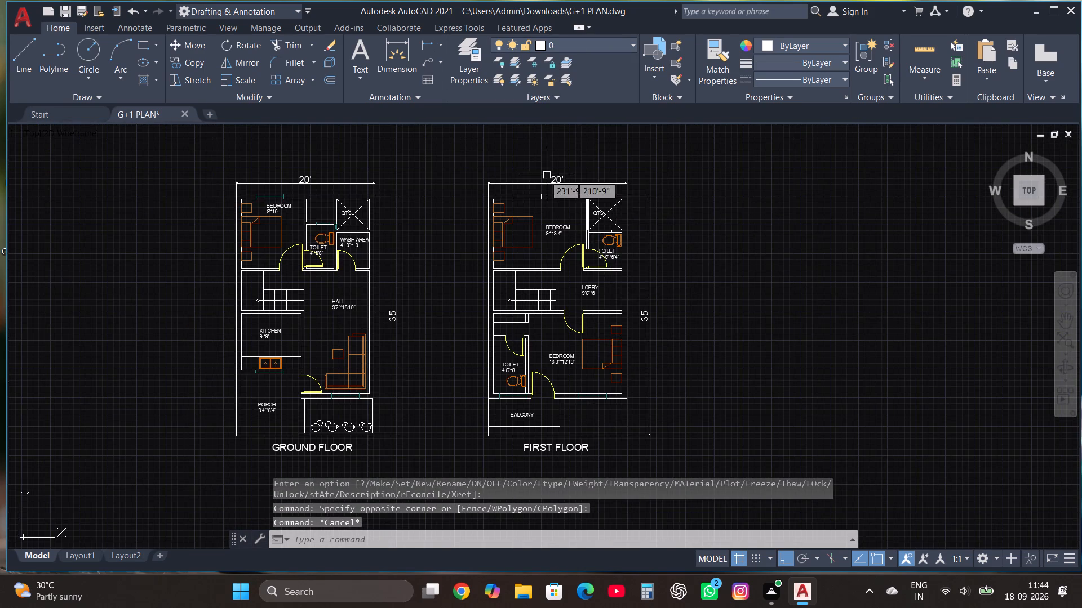
scroll(499, 167, up, 3)
click(535, 314)
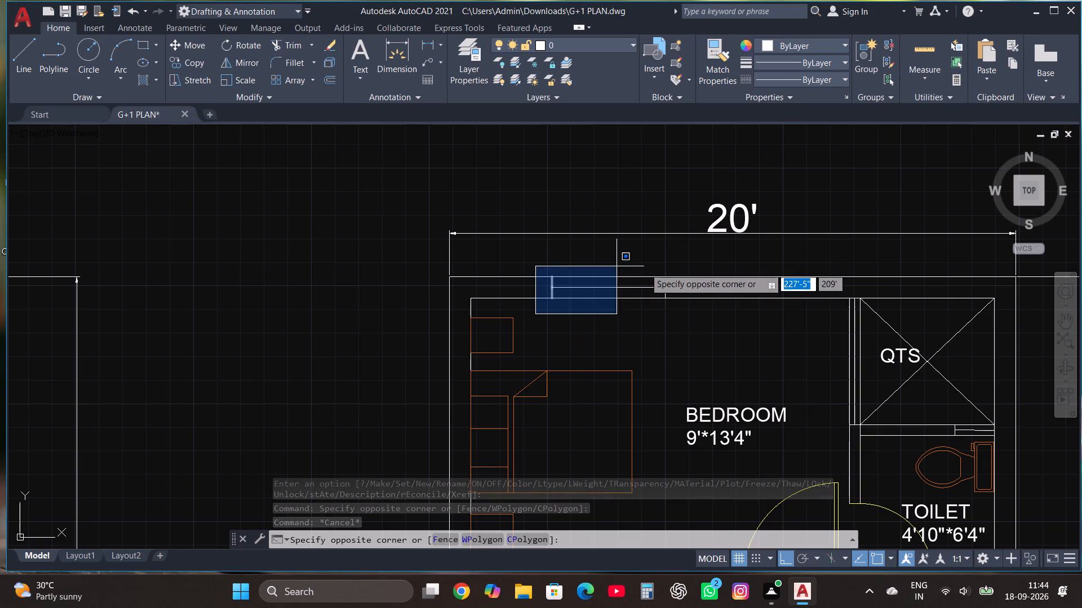
click(673, 269)
click(606, 41)
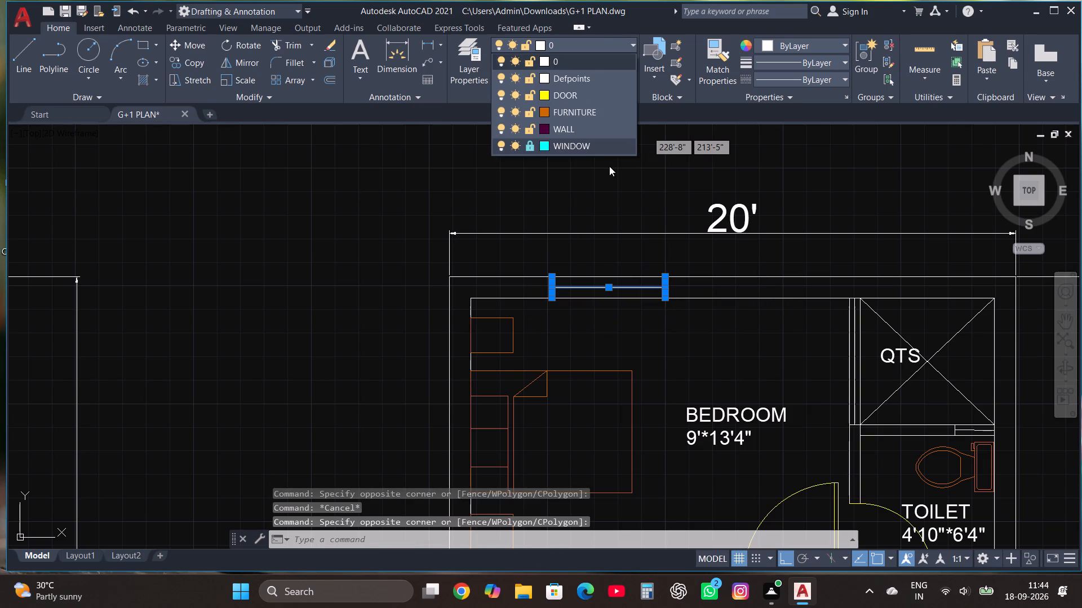
click(605, 150)
Move the window lines between the first-floor 9'*13'4" bedroom and the QTS to the WINDOW layer.
scroll(394, 247, down, 2)
scroll(600, 312, up, 1)
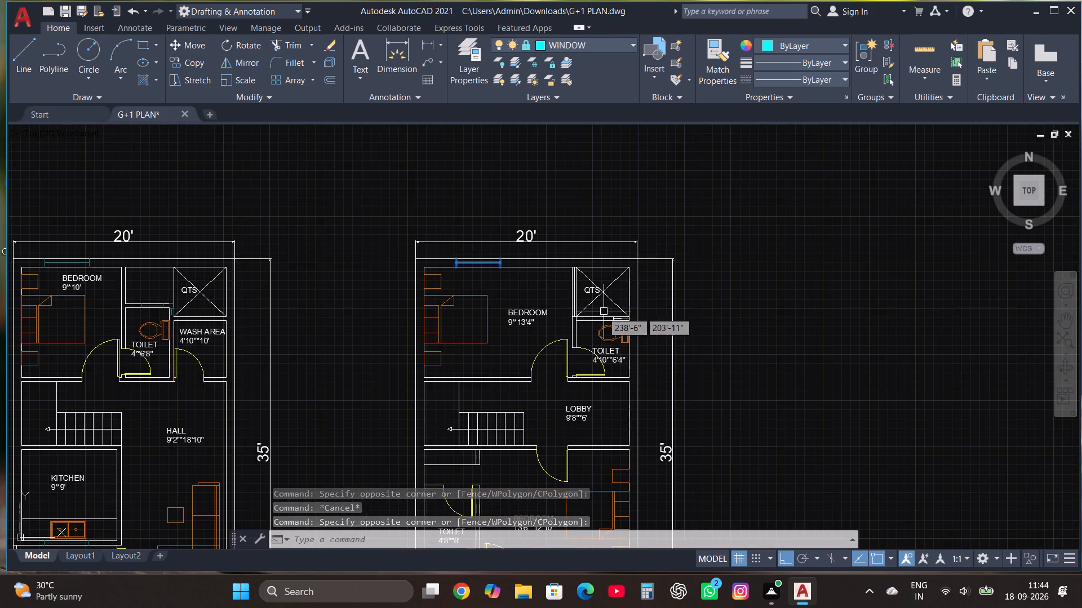
scroll(600, 312, up, 2)
scroll(663, 350, up, 2)
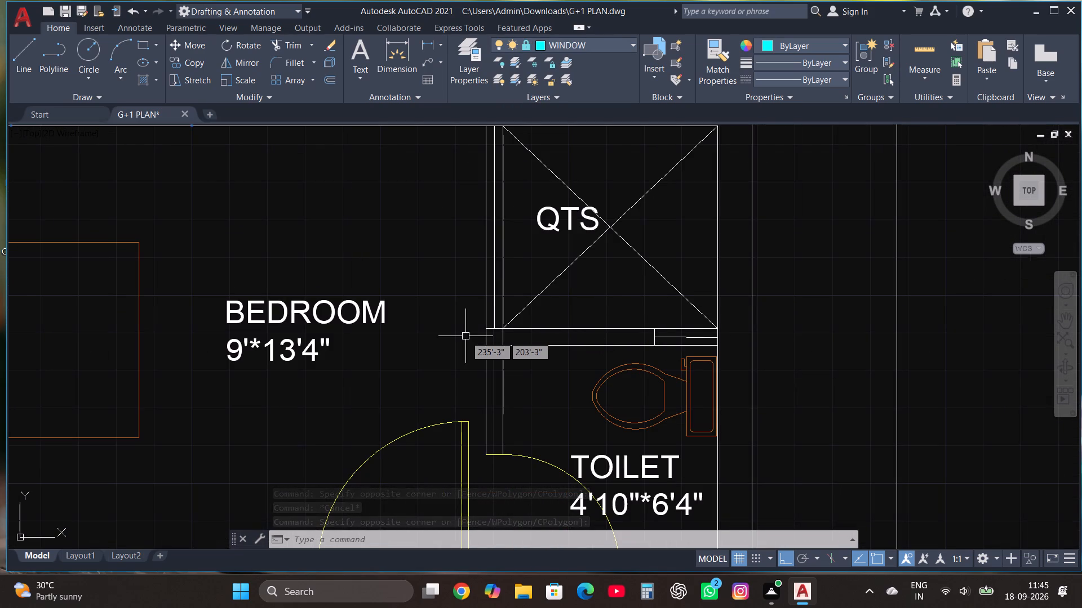
click(464, 336)
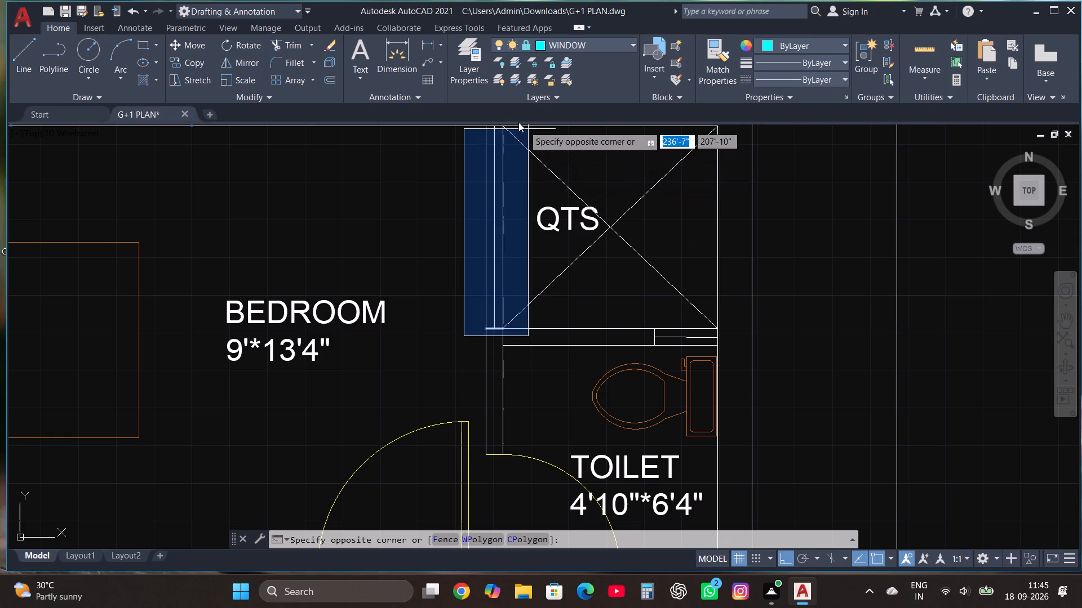
scroll(490, 224, down, 1)
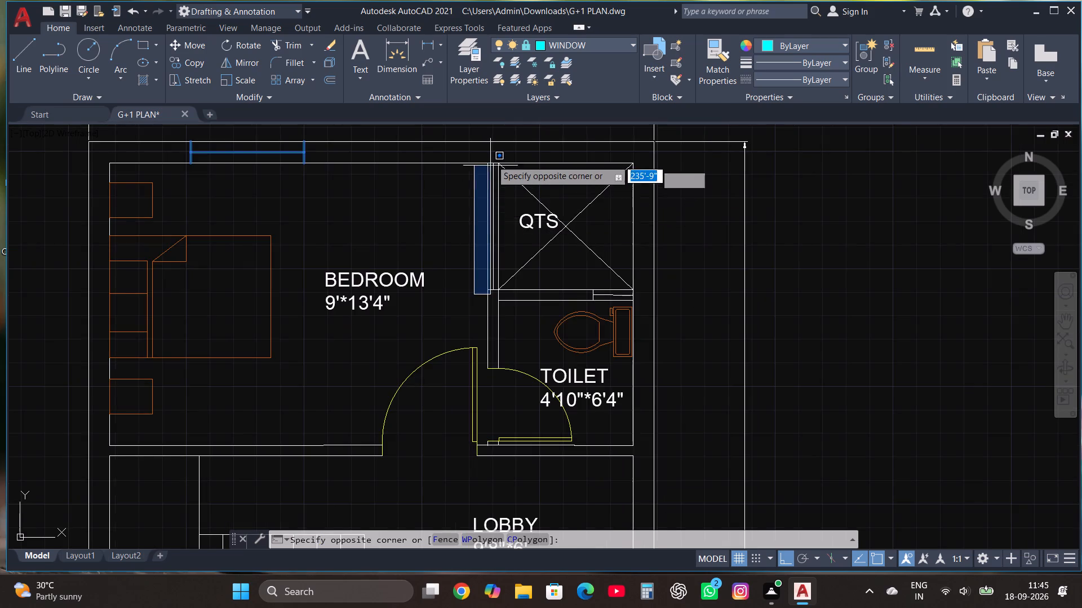
scroll(493, 157, up, 2)
click(513, 157)
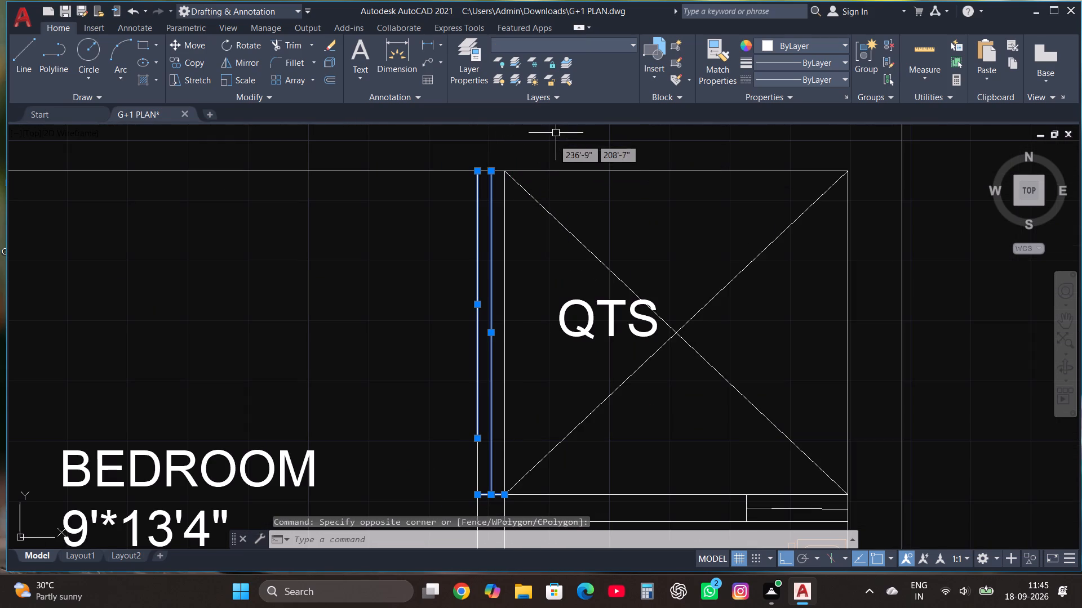
click(597, 46)
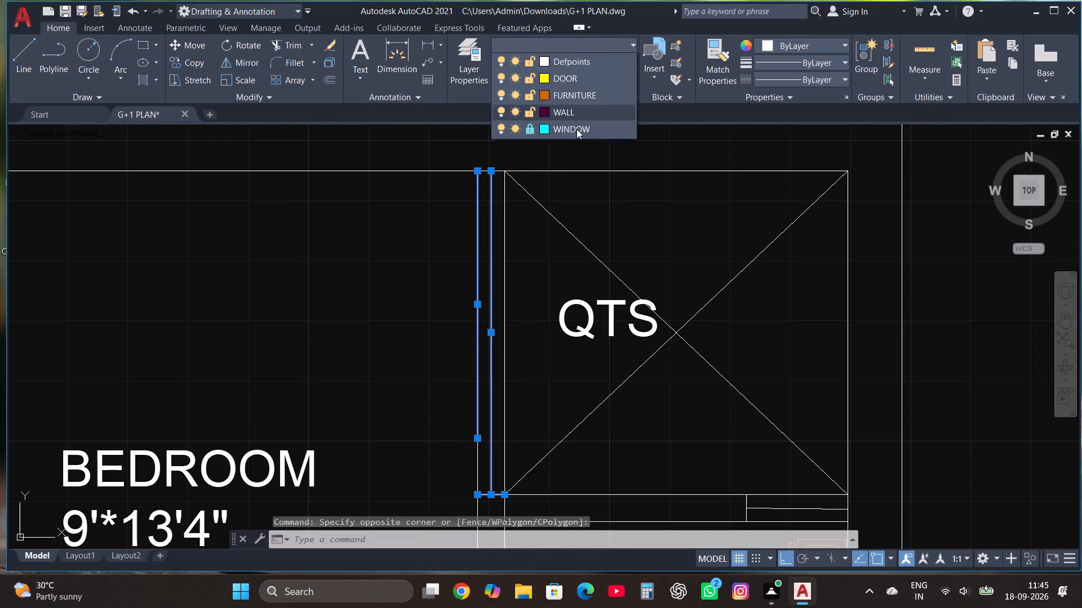
click(564, 150)
key(Escape)
scroll(450, 233, down, 1)
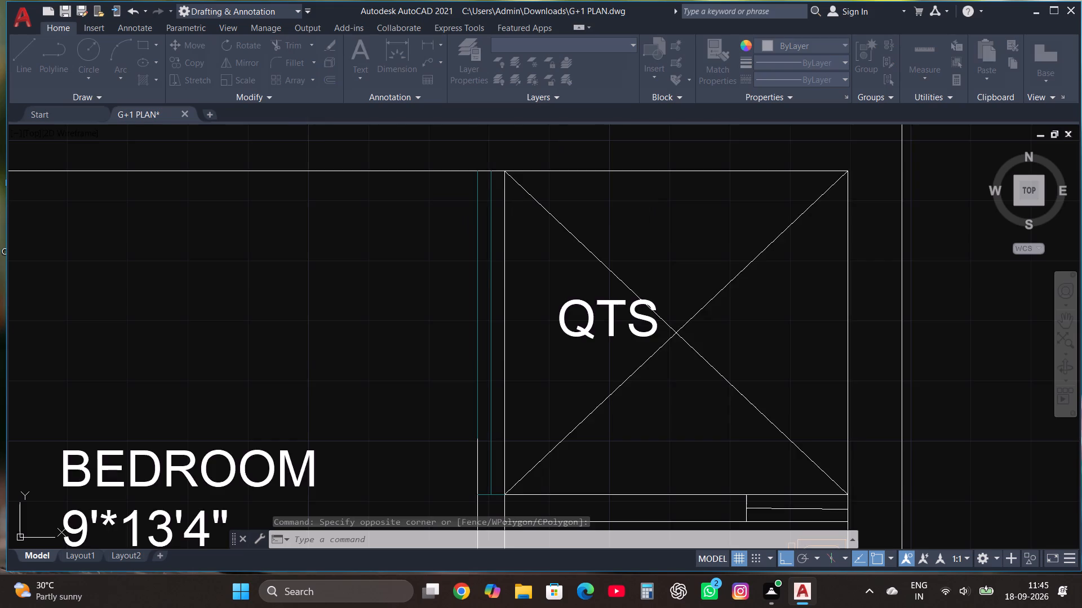
scroll(477, 263, down, 2)
key(Escape)
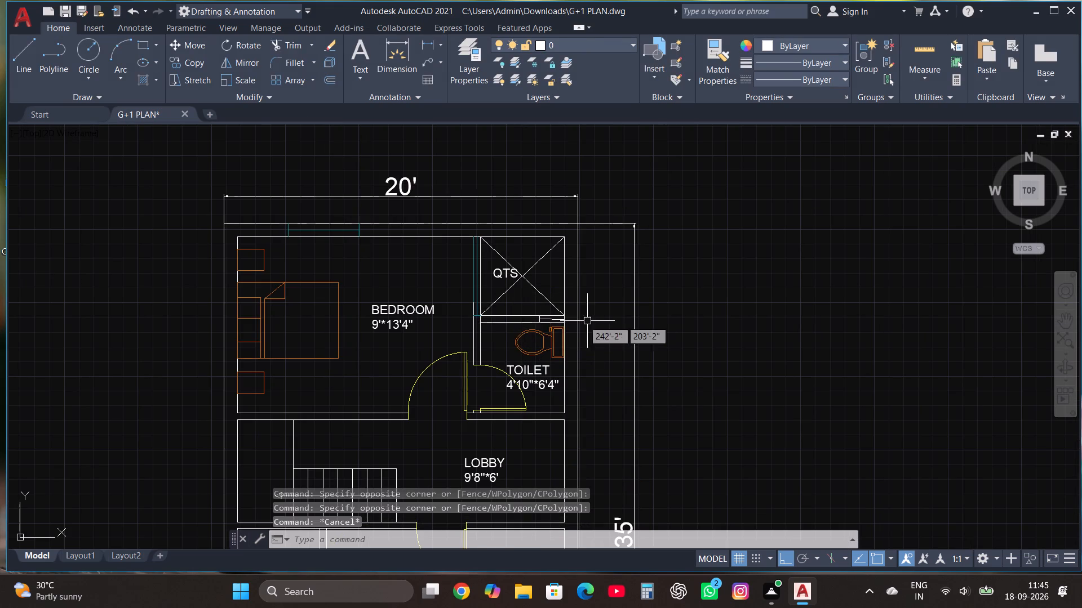
Move the window between the first-floor 4'10"*6'4" toilet and the QTS to the WINDOW layer.
scroll(559, 319, up, 3)
click(459, 341)
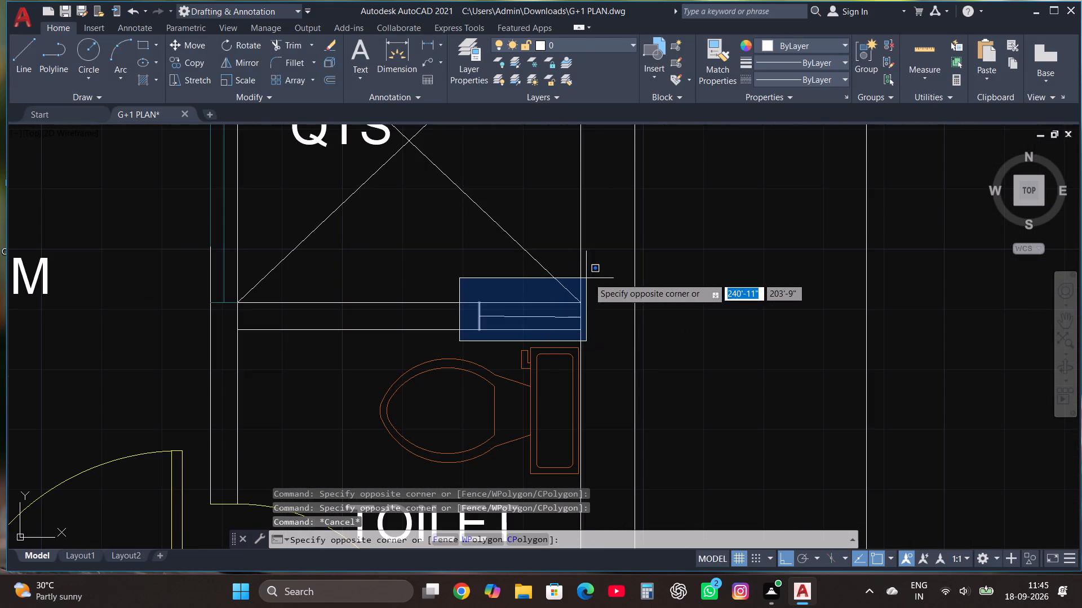
click(596, 278)
click(606, 40)
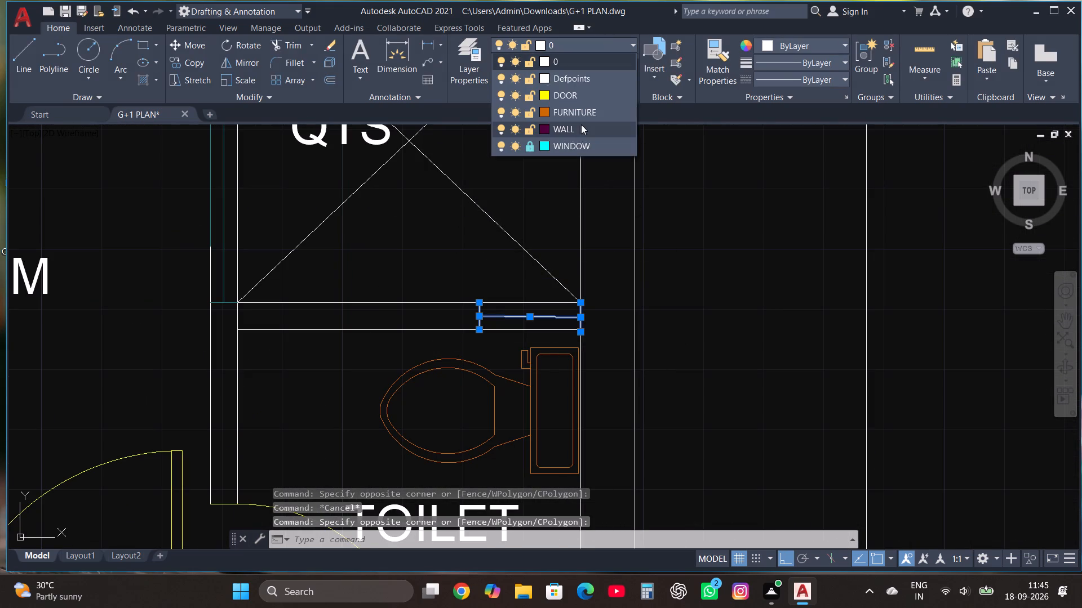
click(573, 144)
key(Escape)
scroll(587, 368, down, 1)
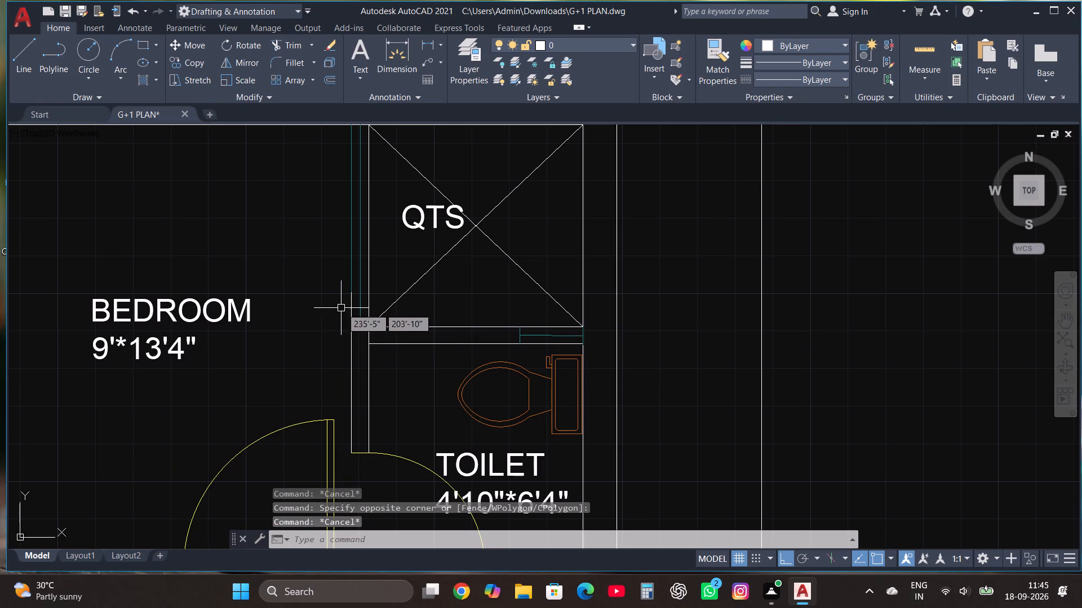
key(Escape)
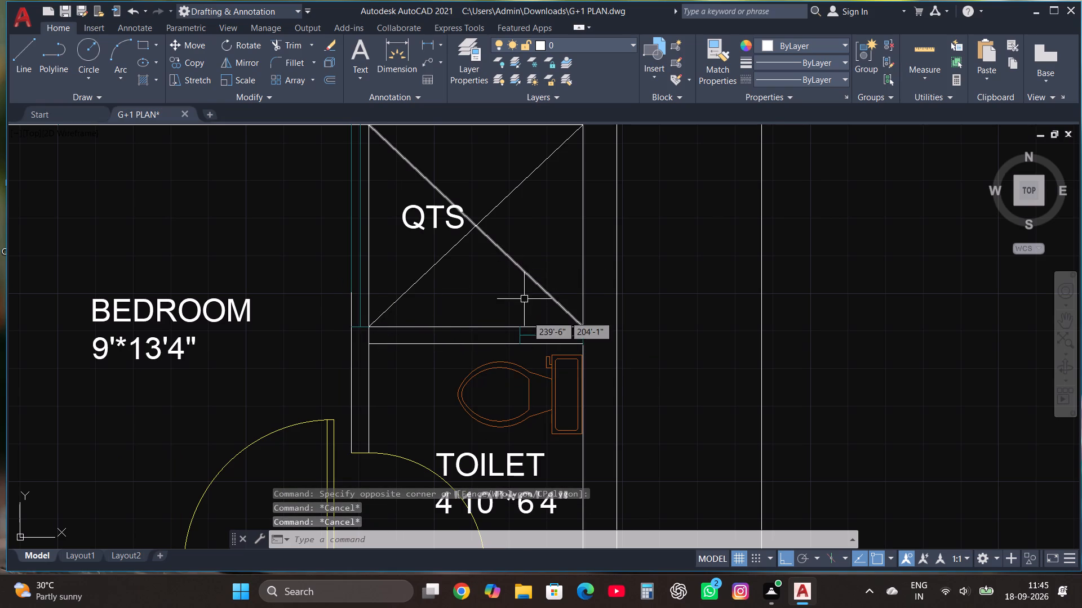
Shorten the wall line between the first-floor 9'*13'4" bedroom and 4'10"*6'4" toilet so its upper end meets the QTS wall level.
click(38, 48)
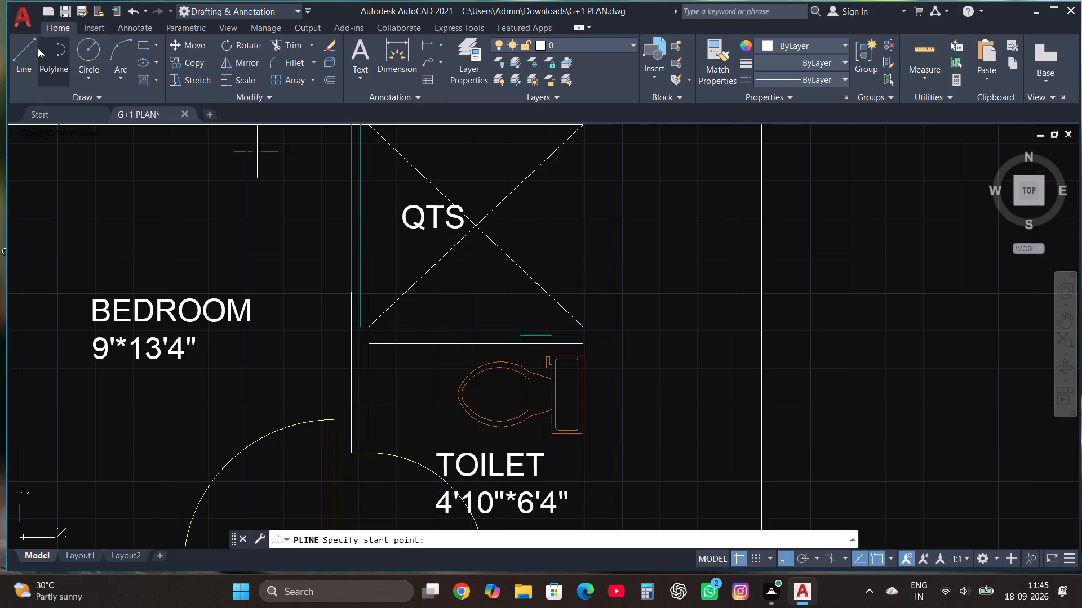
key(Escape)
click(348, 314)
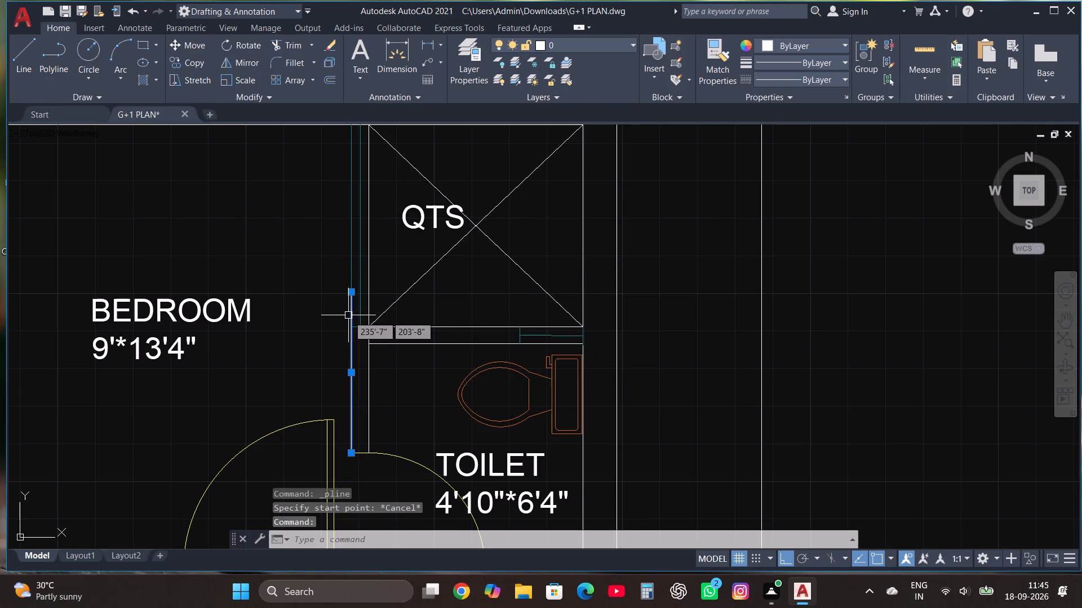
scroll(348, 316, up, 2)
click(352, 252)
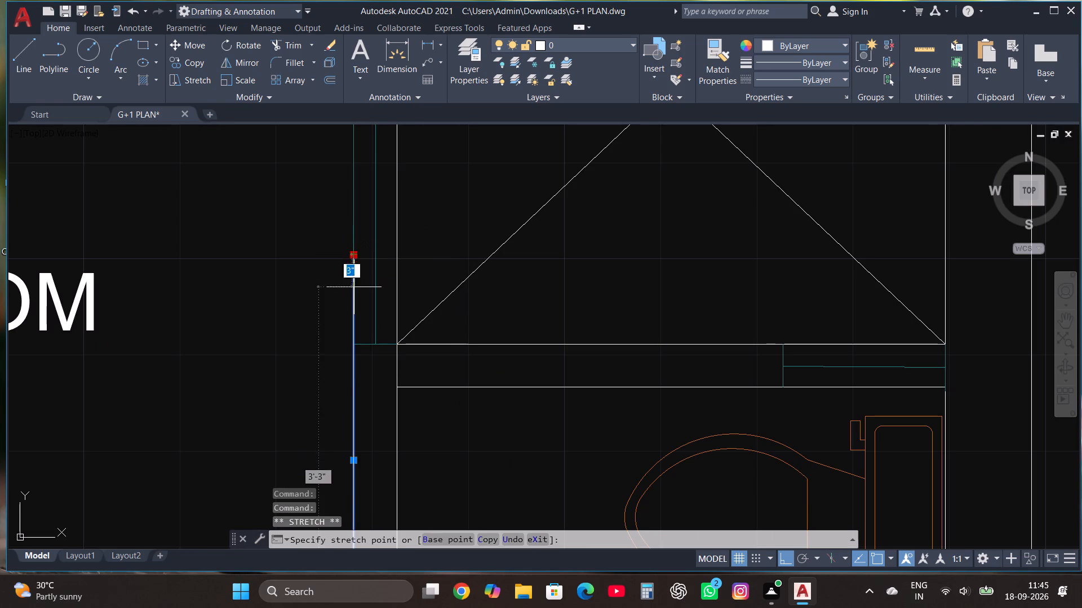
click(355, 346)
key(Escape)
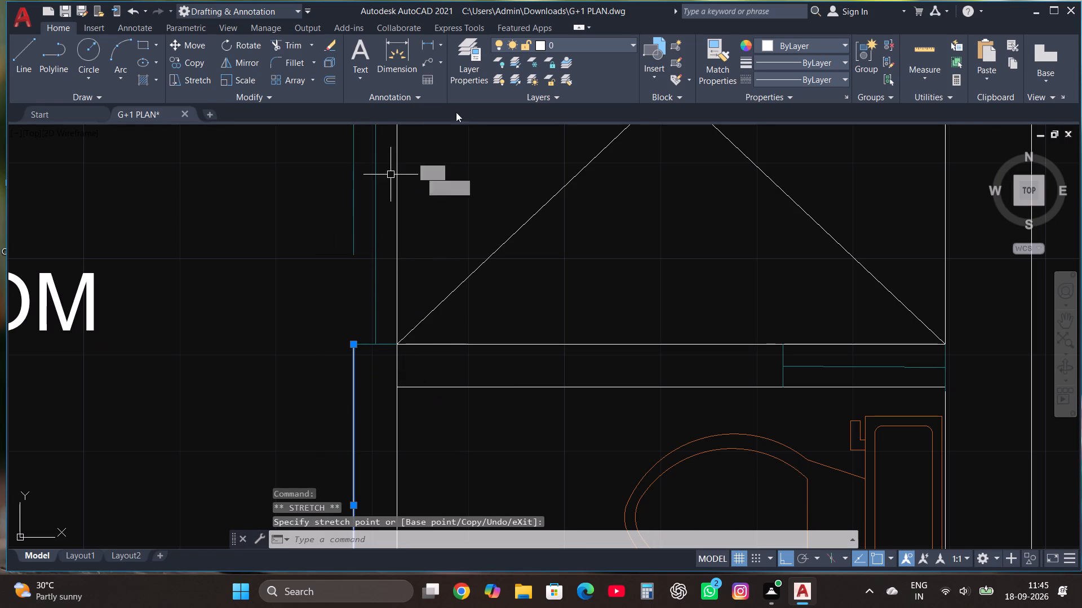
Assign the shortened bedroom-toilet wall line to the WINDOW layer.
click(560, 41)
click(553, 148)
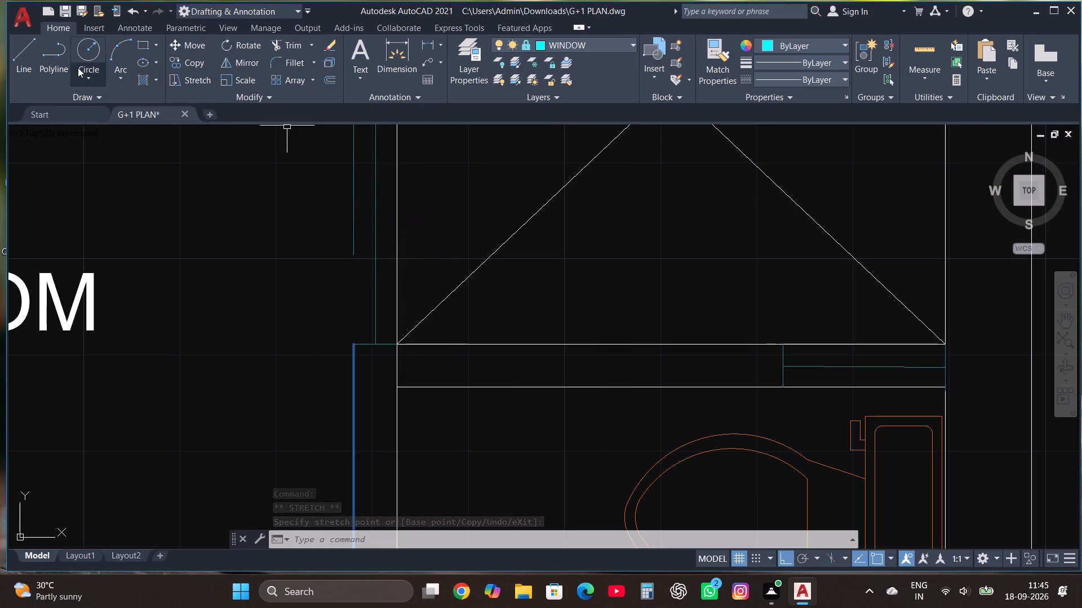
Draw a line closing the gap at the lower end of the bedroom-QTS window and move it to the WINDOW layer.
click(34, 51)
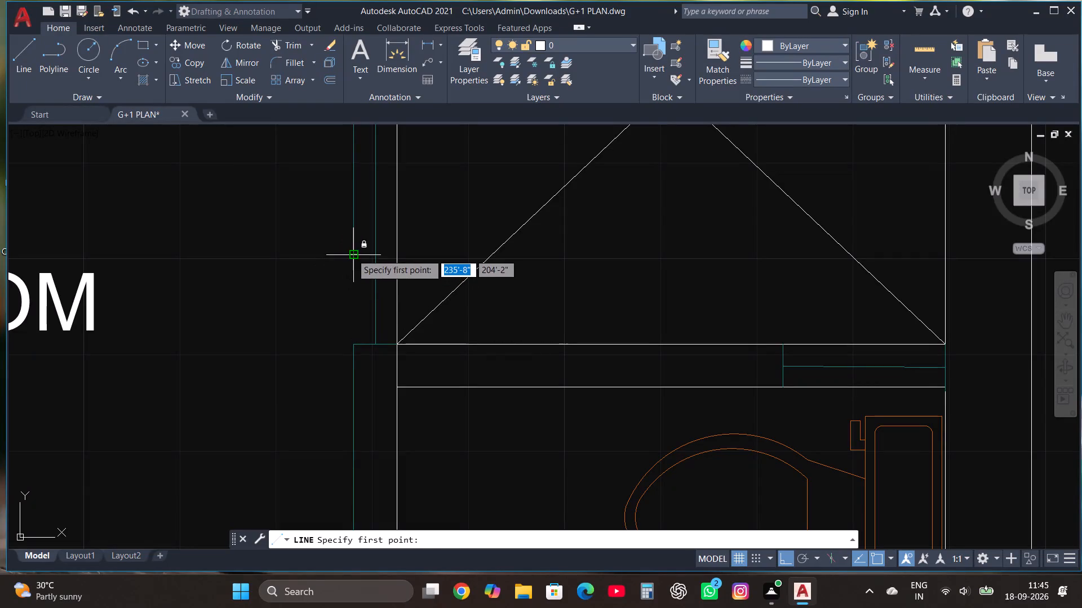
click(352, 254)
click(354, 344)
key(Escape)
scroll(449, 249, down, 1)
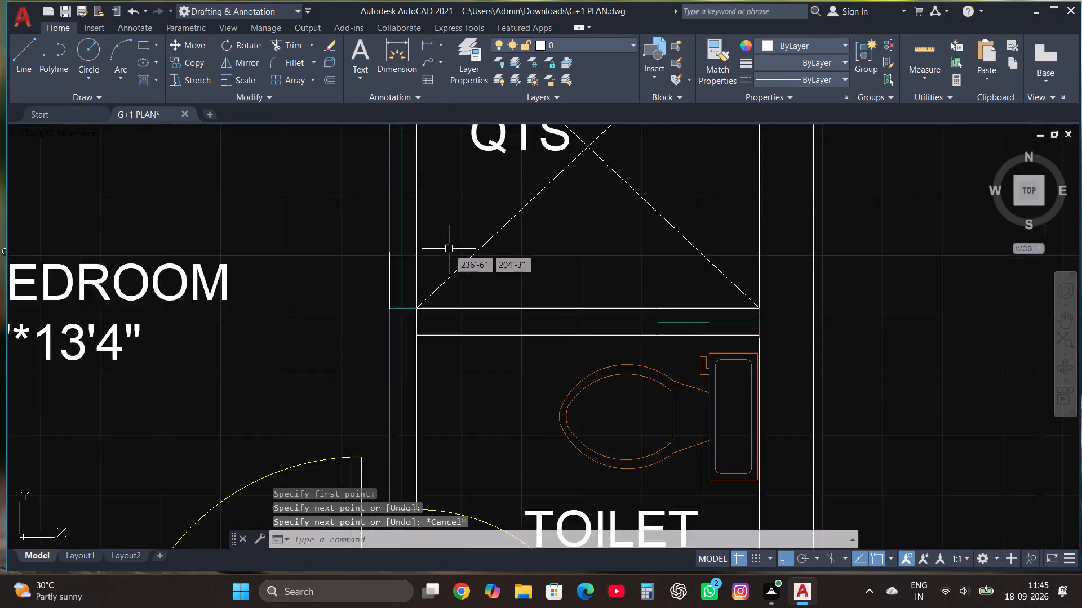
scroll(449, 249, down, 1)
scroll(405, 326, up, 1)
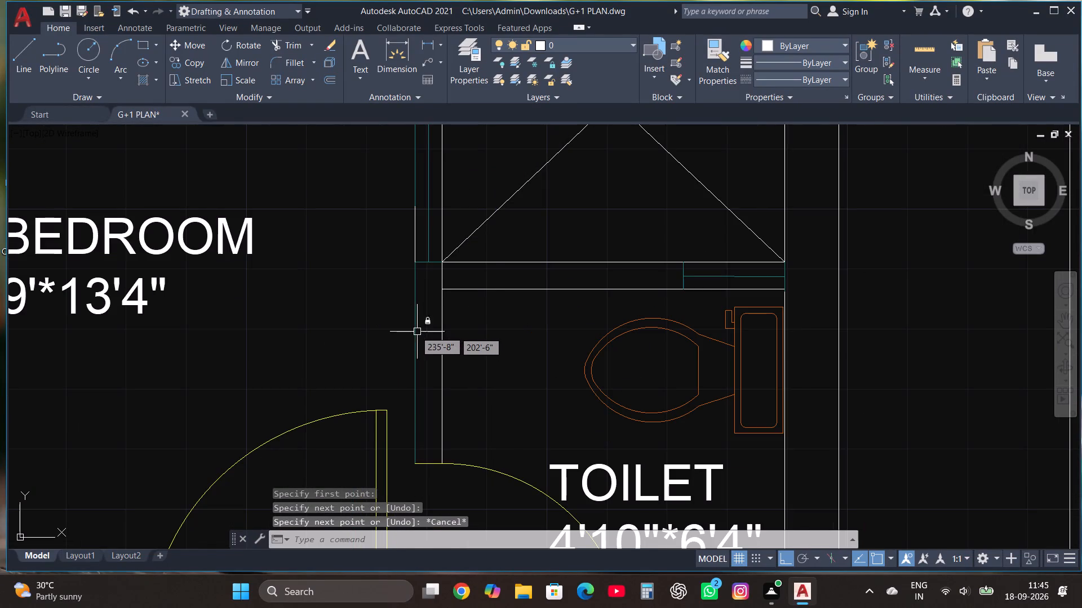
click(414, 233)
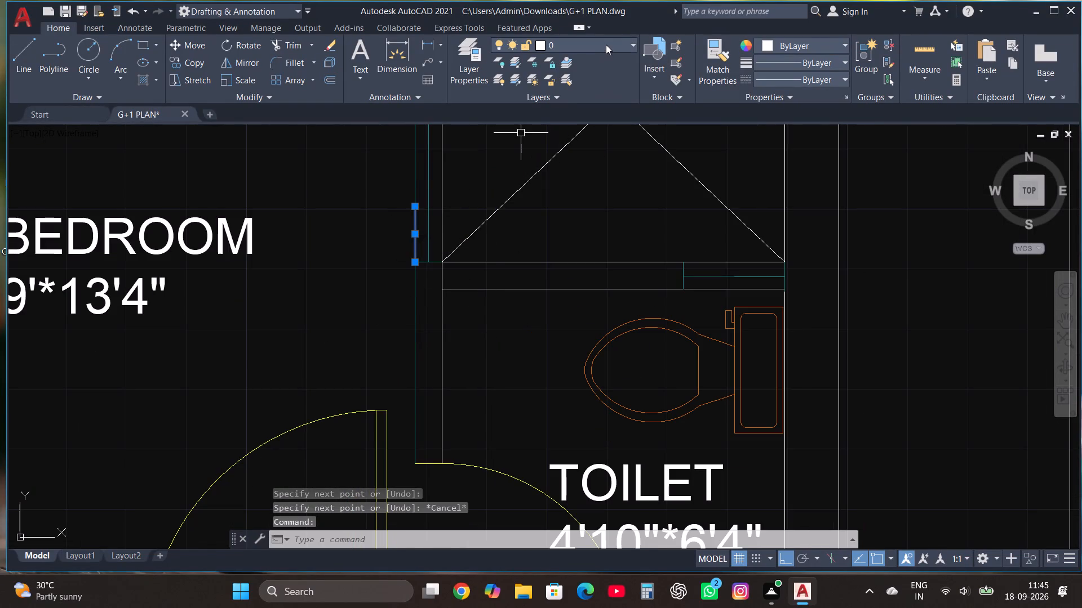
click(606, 44)
click(567, 140)
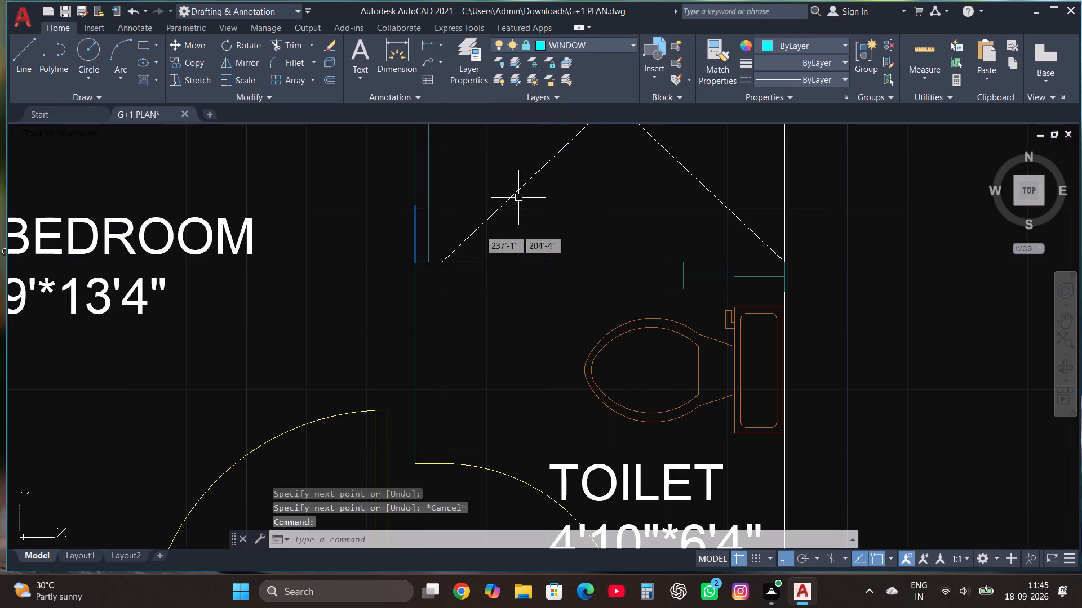
key(Escape)
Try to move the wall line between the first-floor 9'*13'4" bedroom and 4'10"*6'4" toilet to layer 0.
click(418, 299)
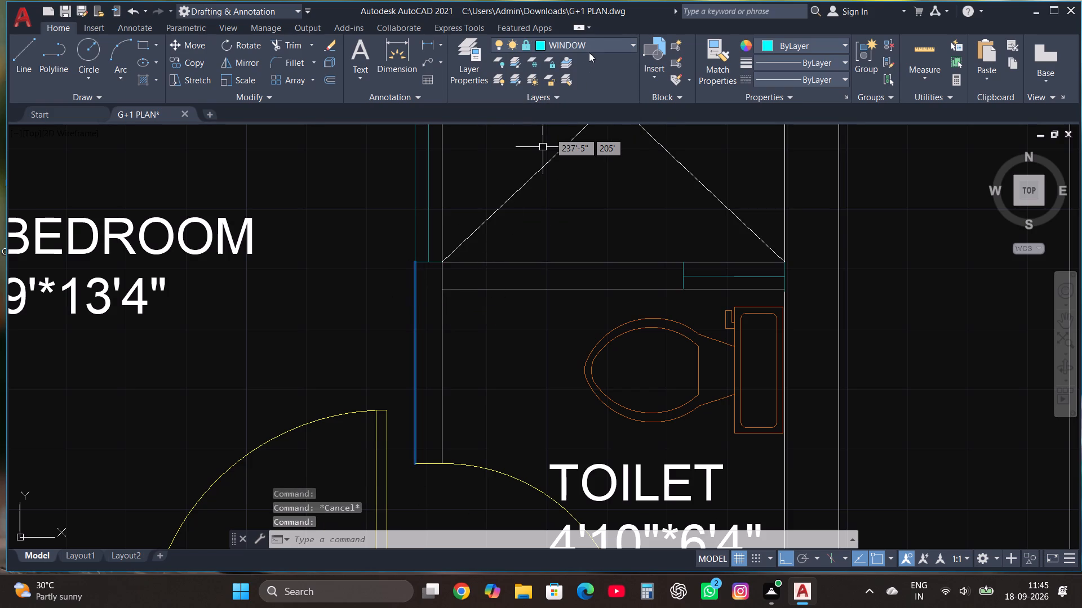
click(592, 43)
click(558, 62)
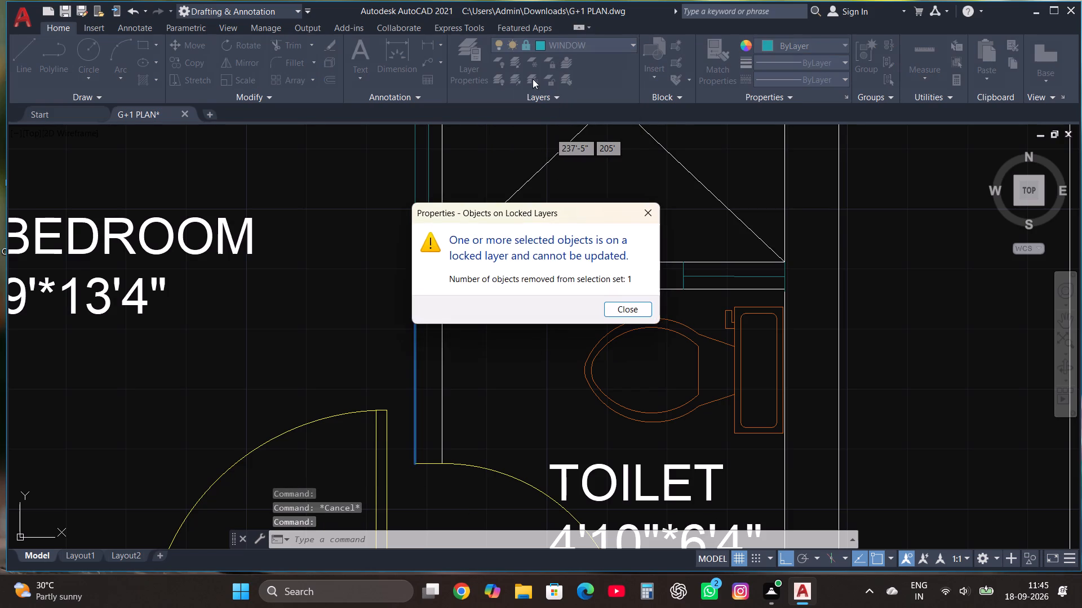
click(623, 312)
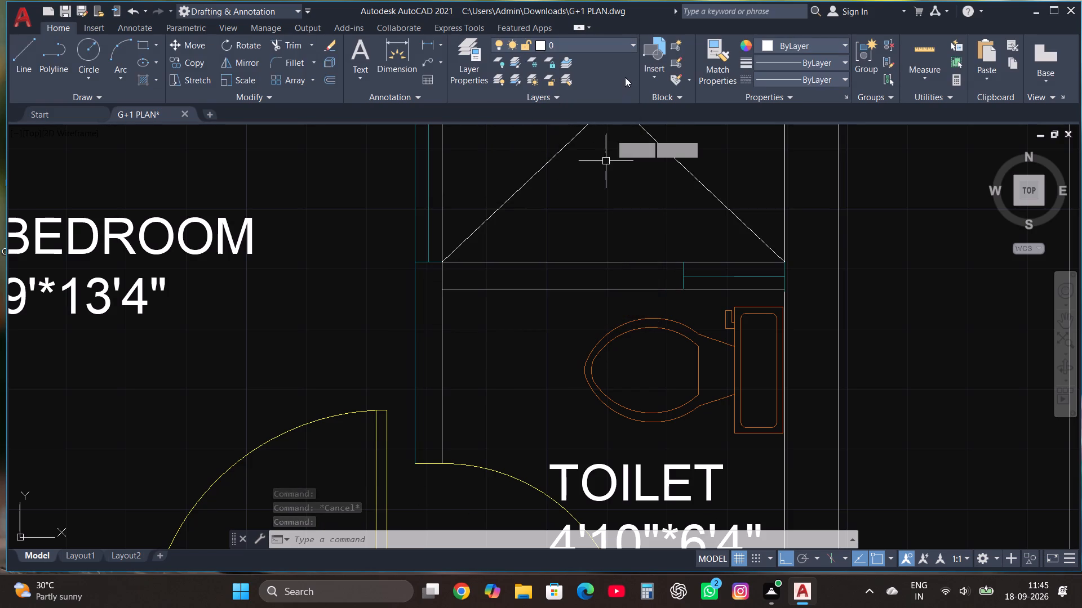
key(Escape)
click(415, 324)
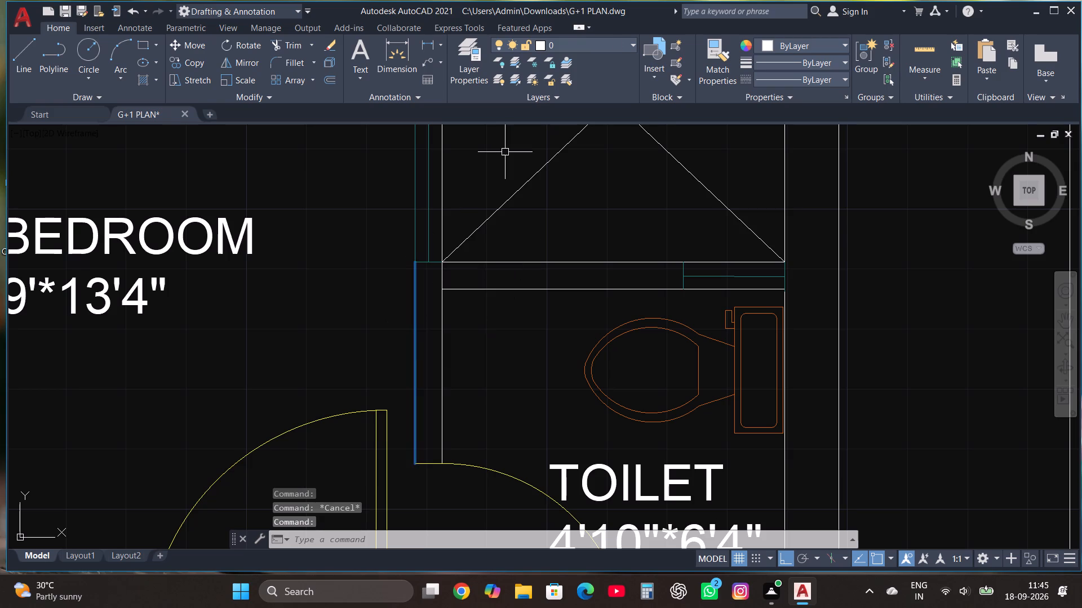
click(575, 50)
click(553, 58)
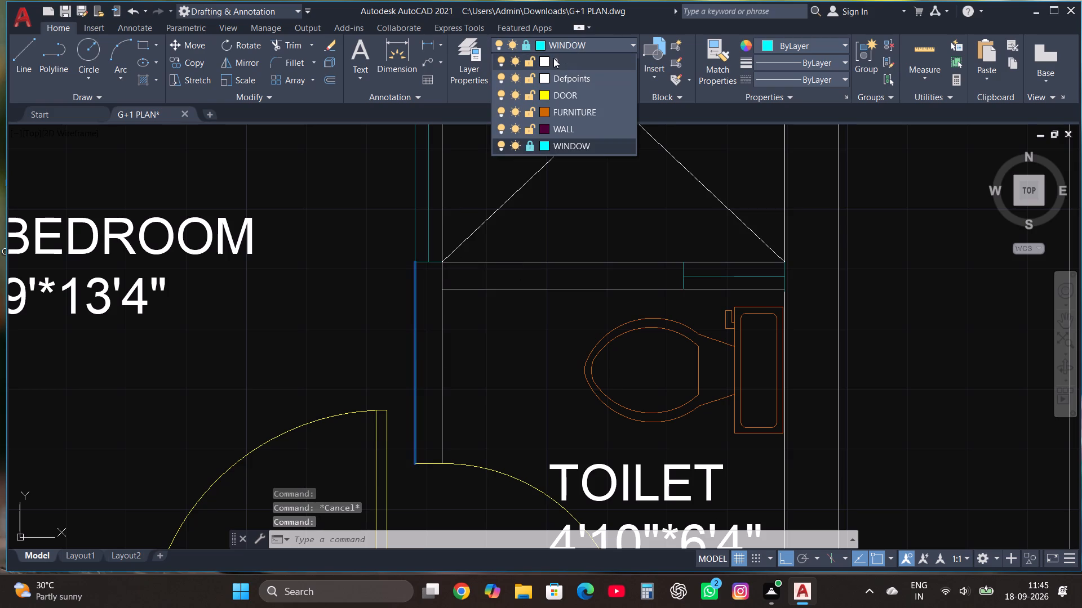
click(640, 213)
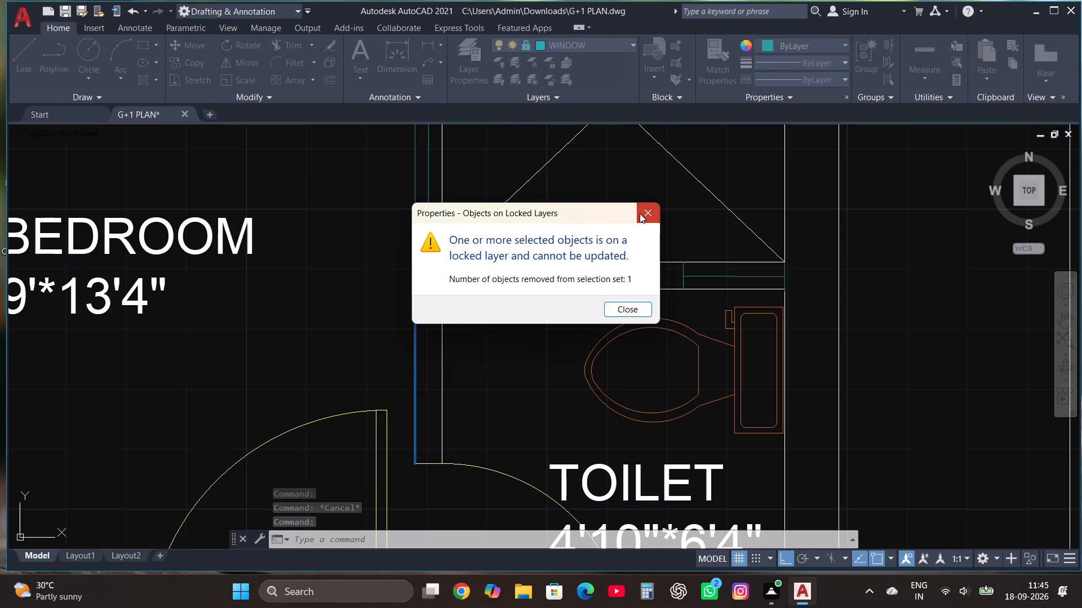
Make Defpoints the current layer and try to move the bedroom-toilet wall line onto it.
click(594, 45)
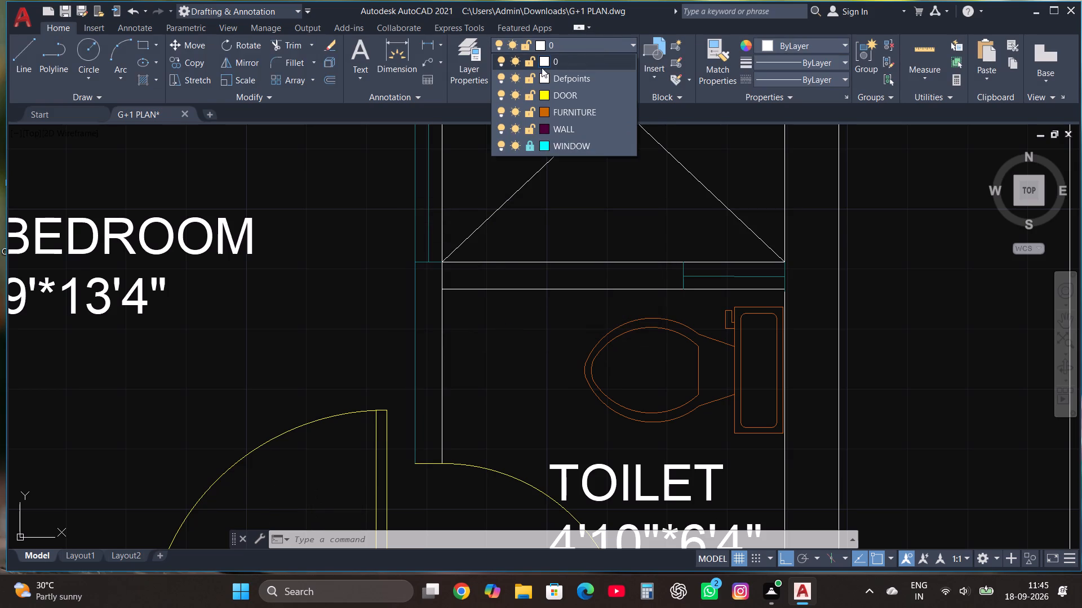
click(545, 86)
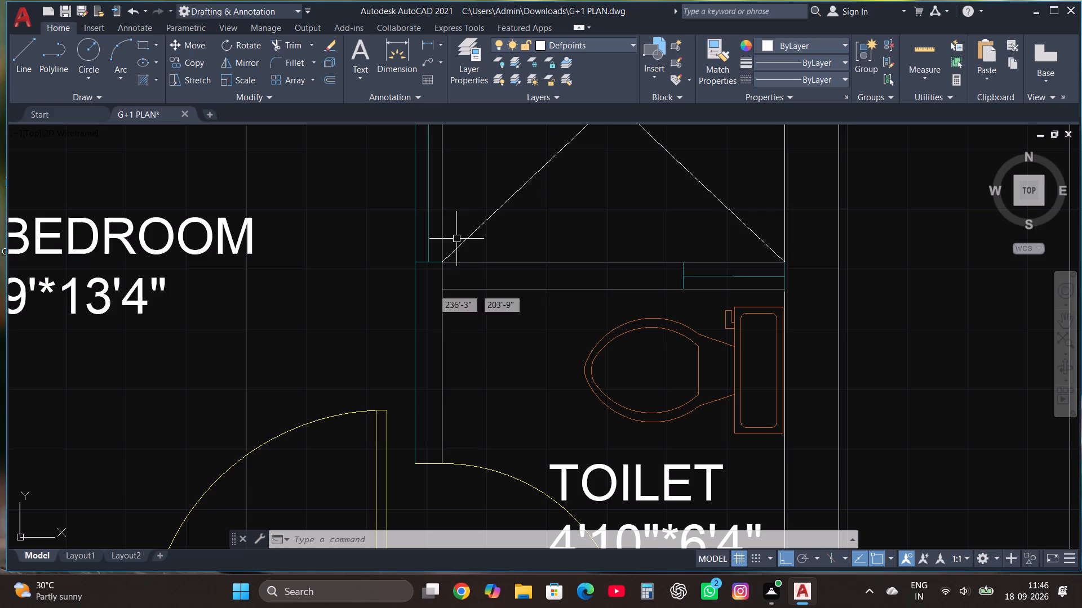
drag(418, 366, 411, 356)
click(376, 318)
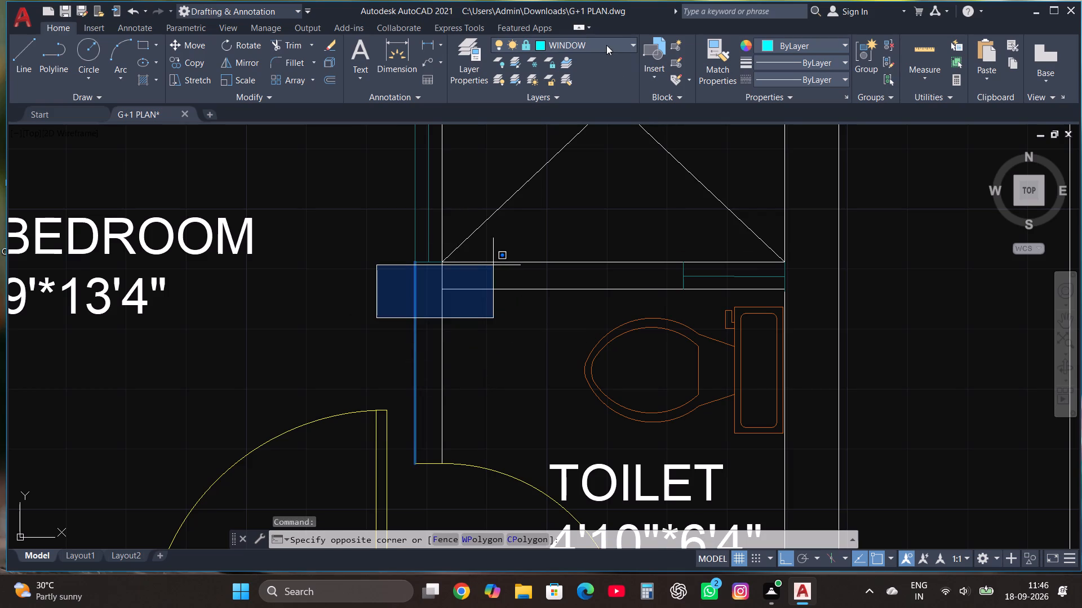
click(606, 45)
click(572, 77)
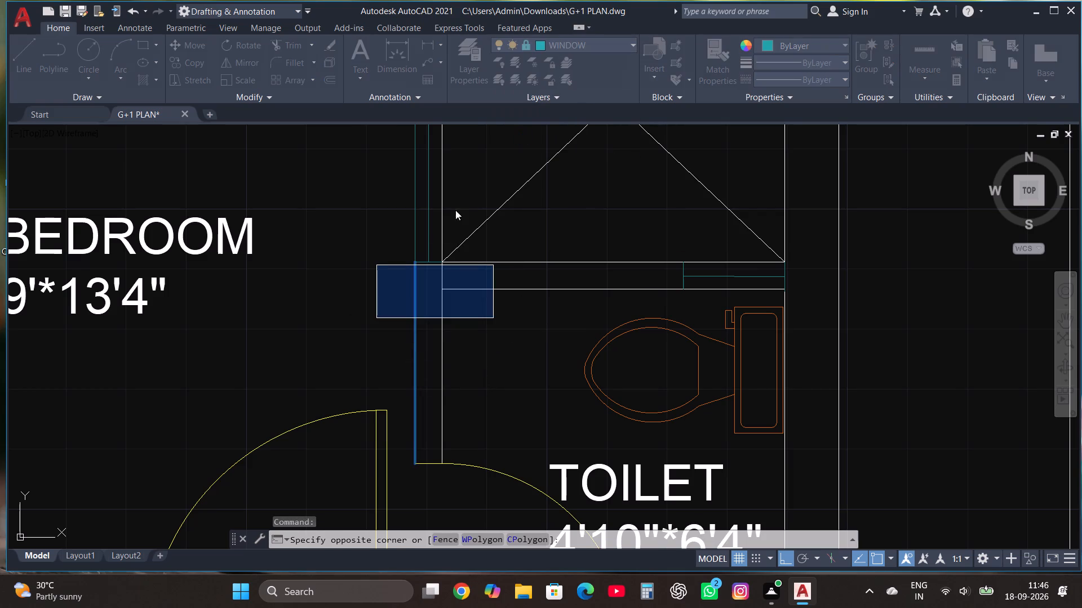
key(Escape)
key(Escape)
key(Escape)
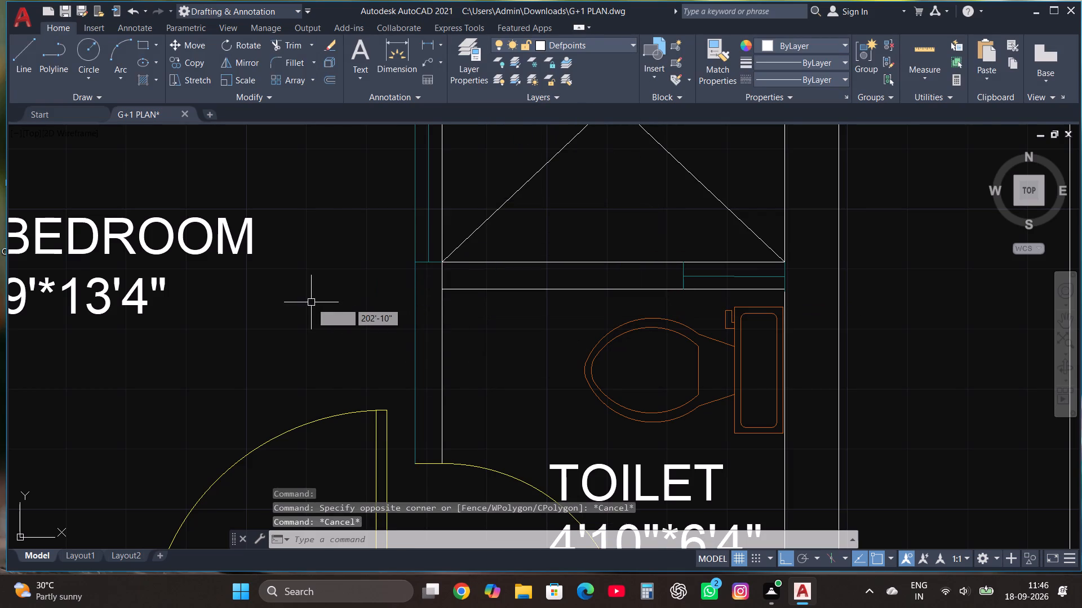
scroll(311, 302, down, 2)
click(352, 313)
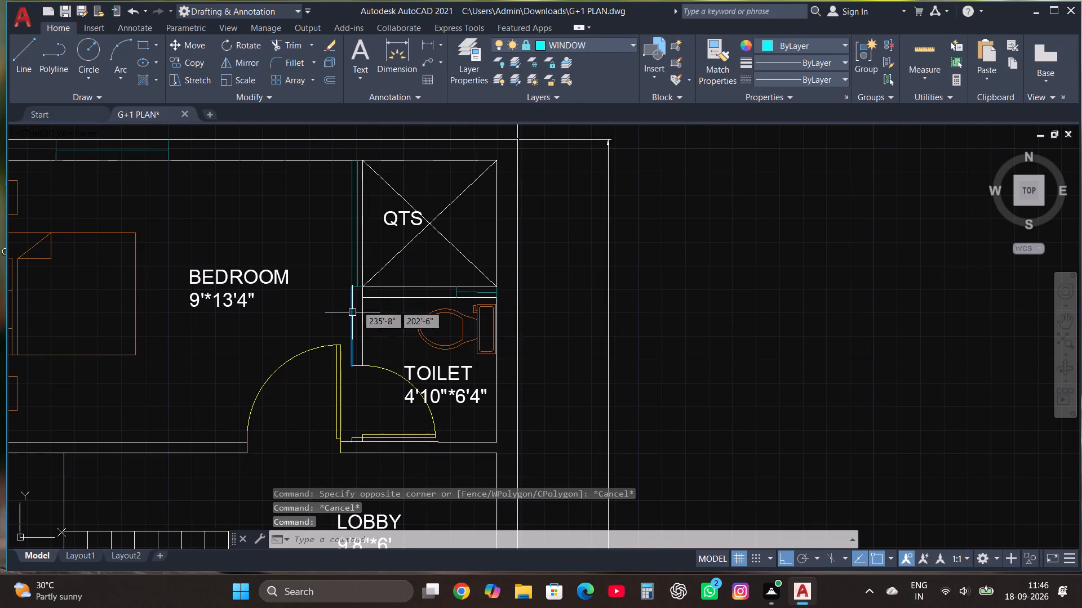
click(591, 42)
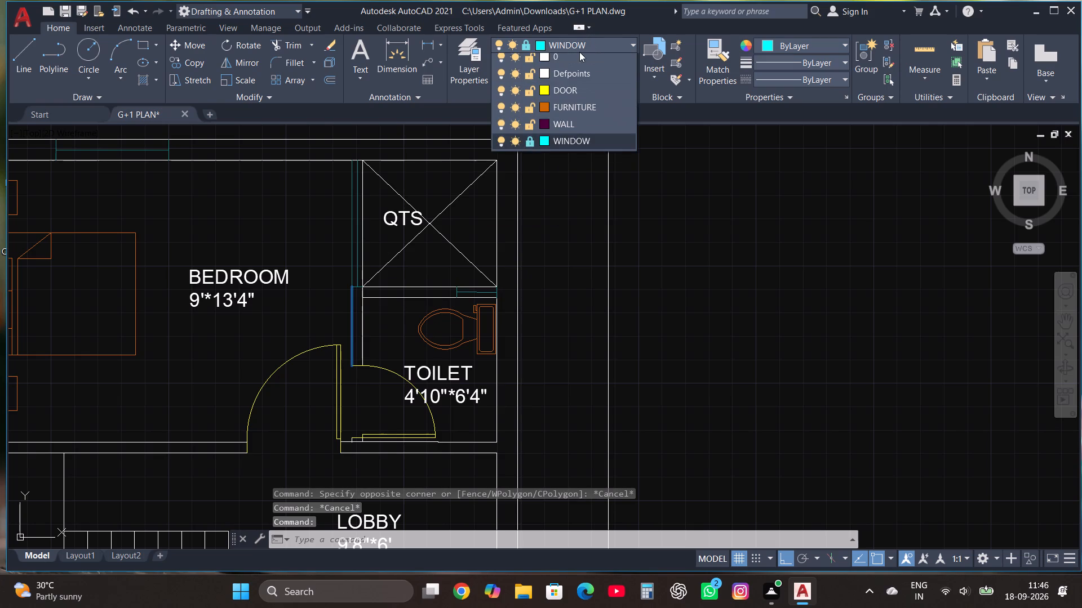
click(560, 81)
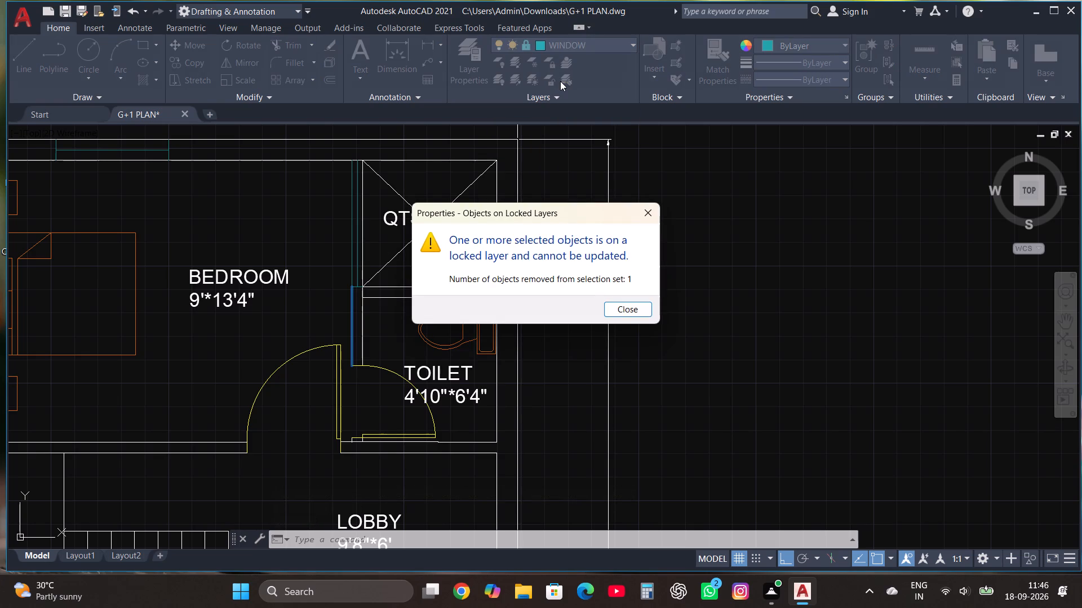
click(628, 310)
Unlock the WINDOW layer.
click(597, 38)
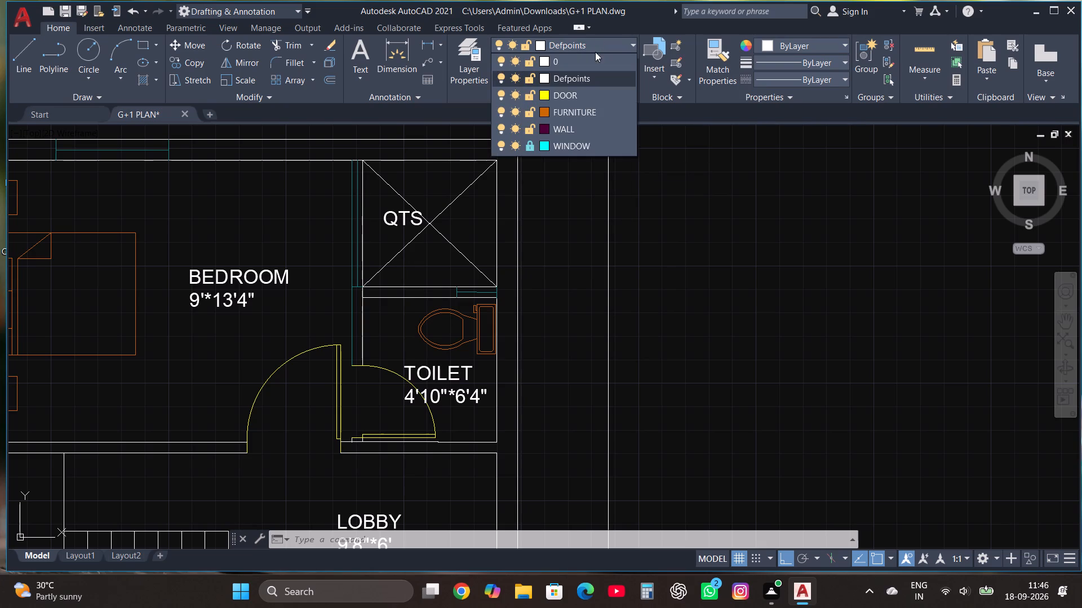
click(524, 145)
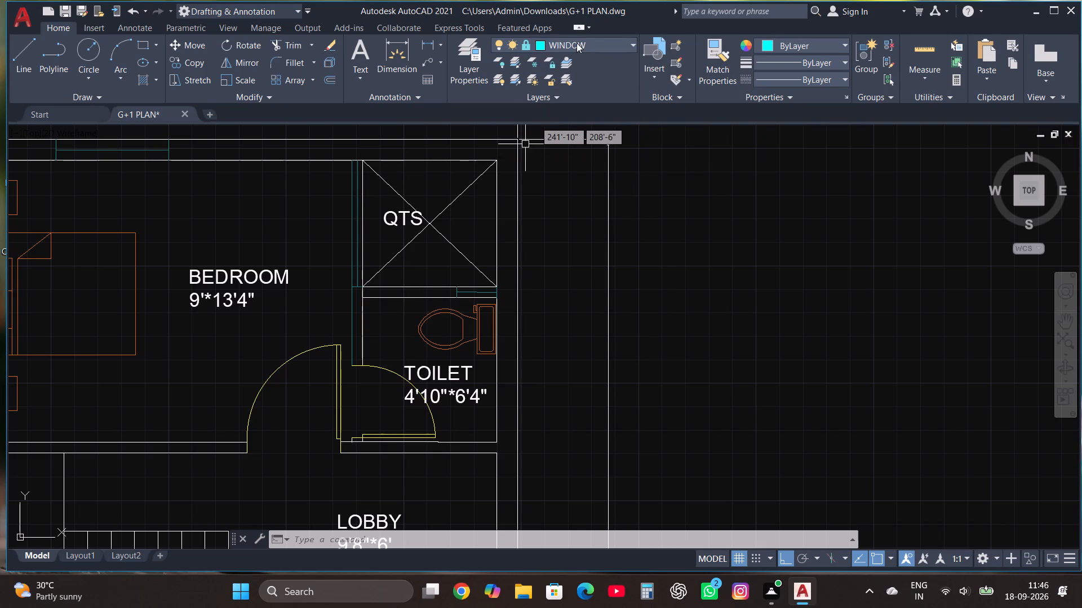
click(575, 46)
click(530, 141)
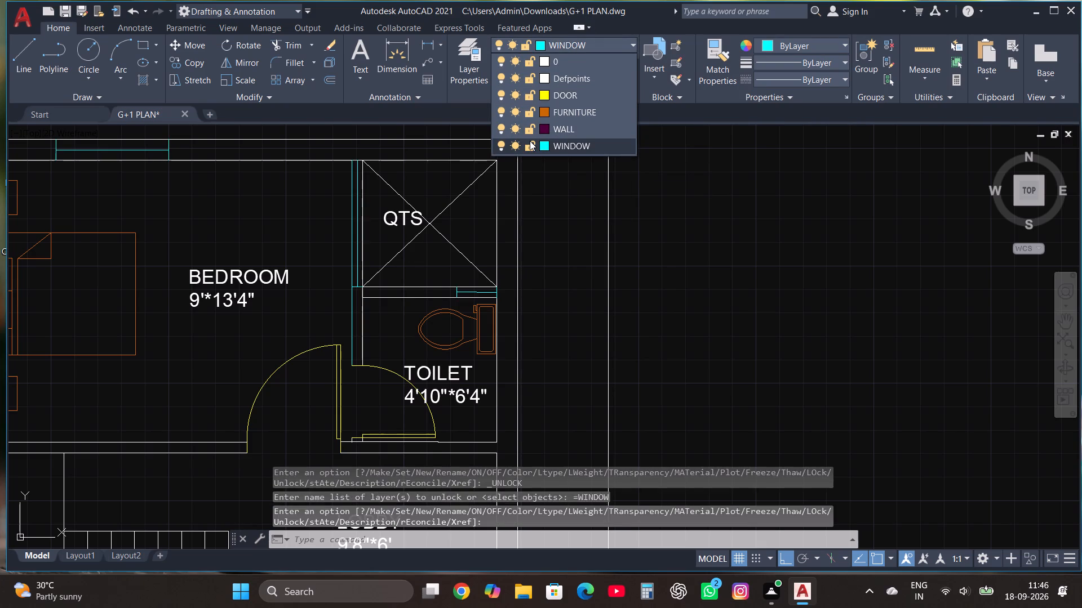
click(350, 312)
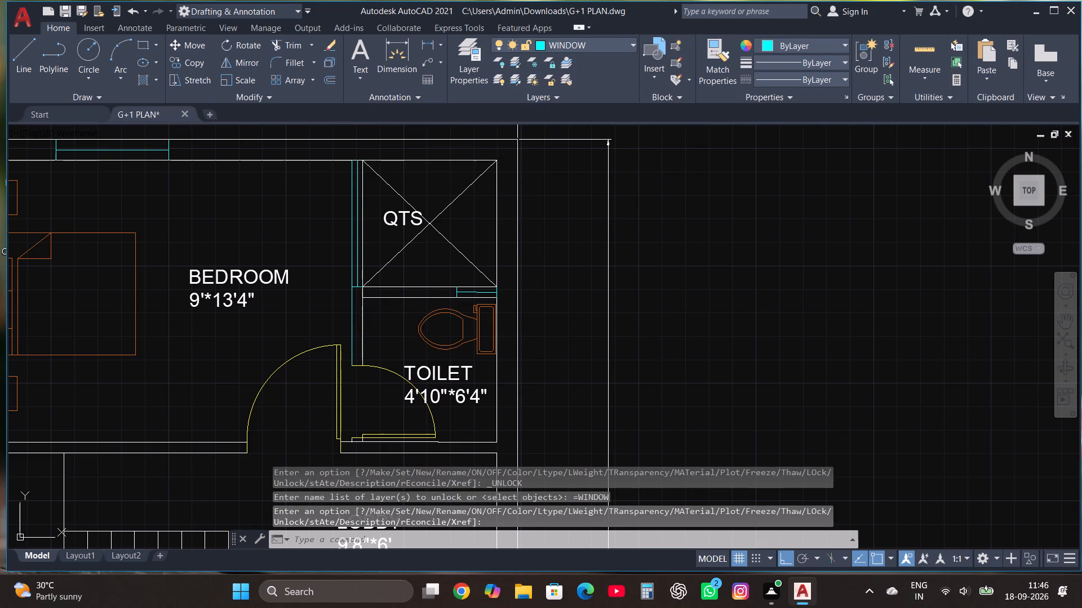
Move the wall line between the first-floor 9'*13'4" bedroom and 4'10"*6'4" toilet to the Defpoints layer.
click(351, 328)
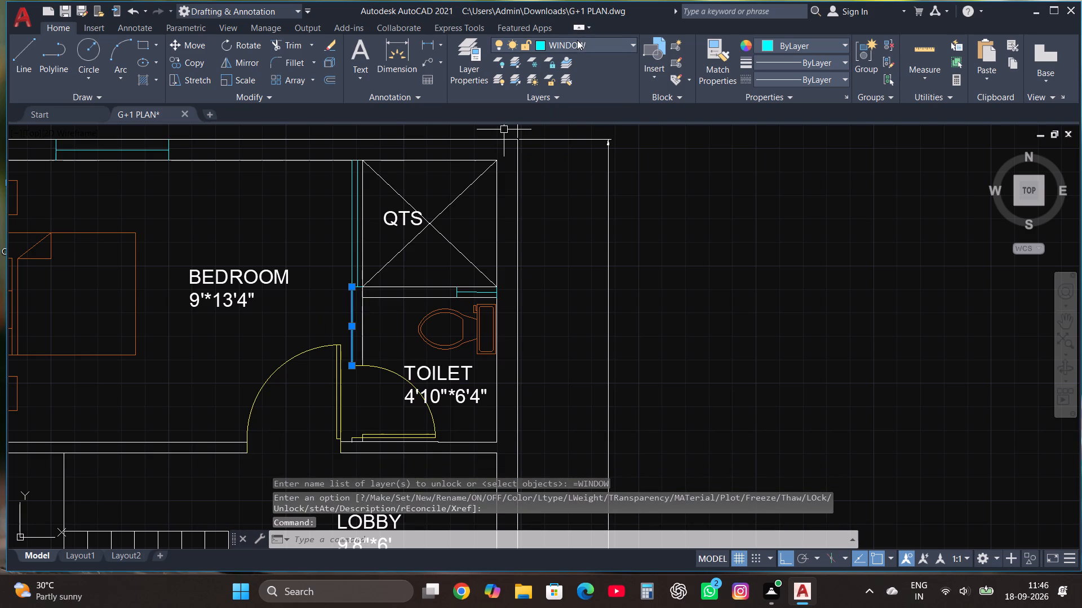
click(577, 40)
click(567, 77)
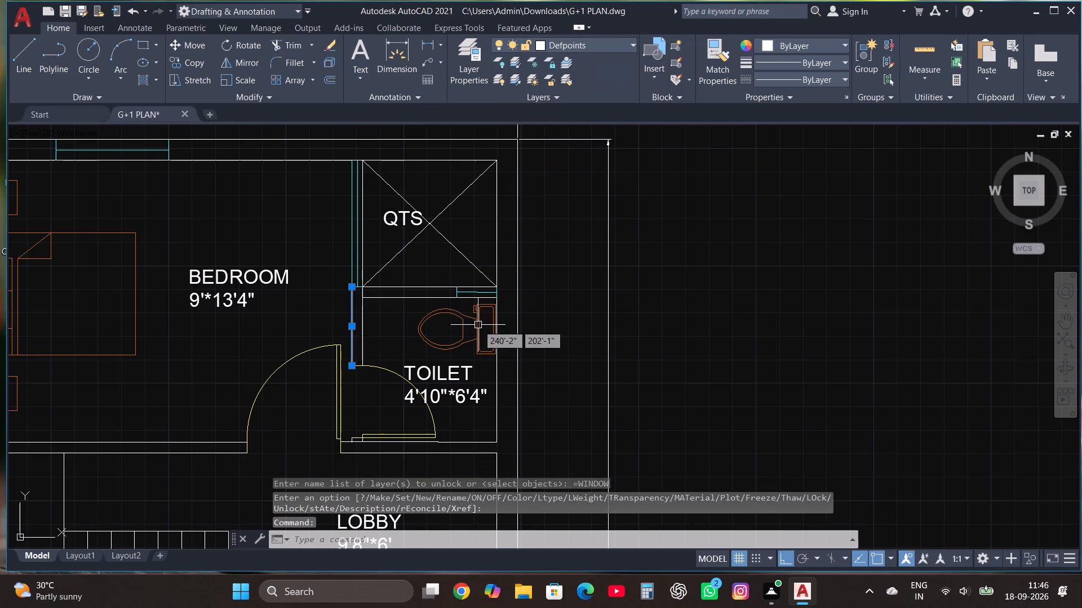
key(Escape)
Make WALL the current layer.
scroll(536, 263, down, 2)
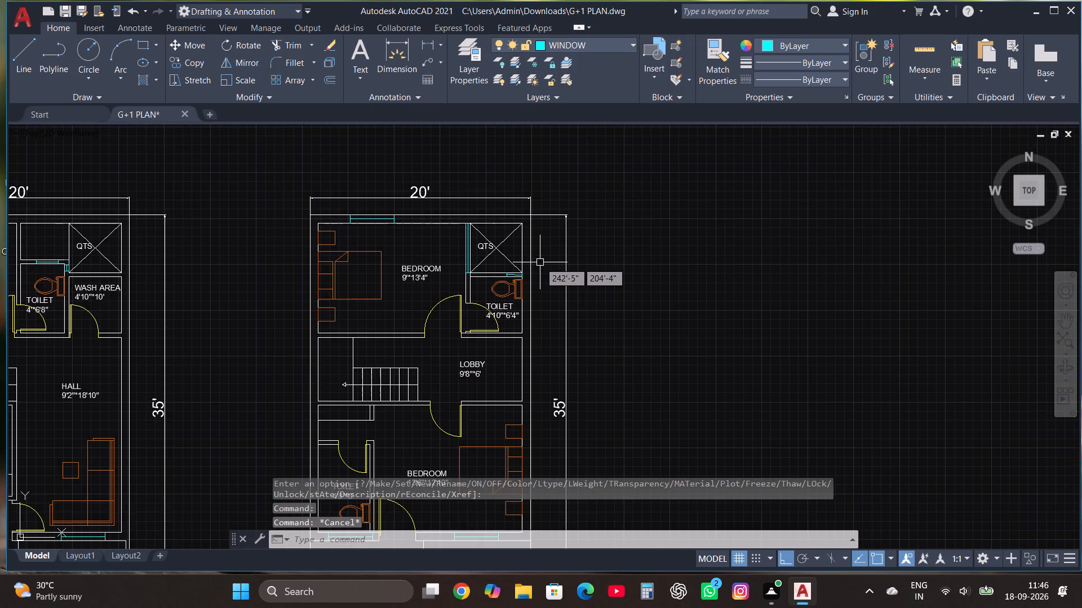
scroll(545, 214, down, 2)
scroll(545, 214, up, 1)
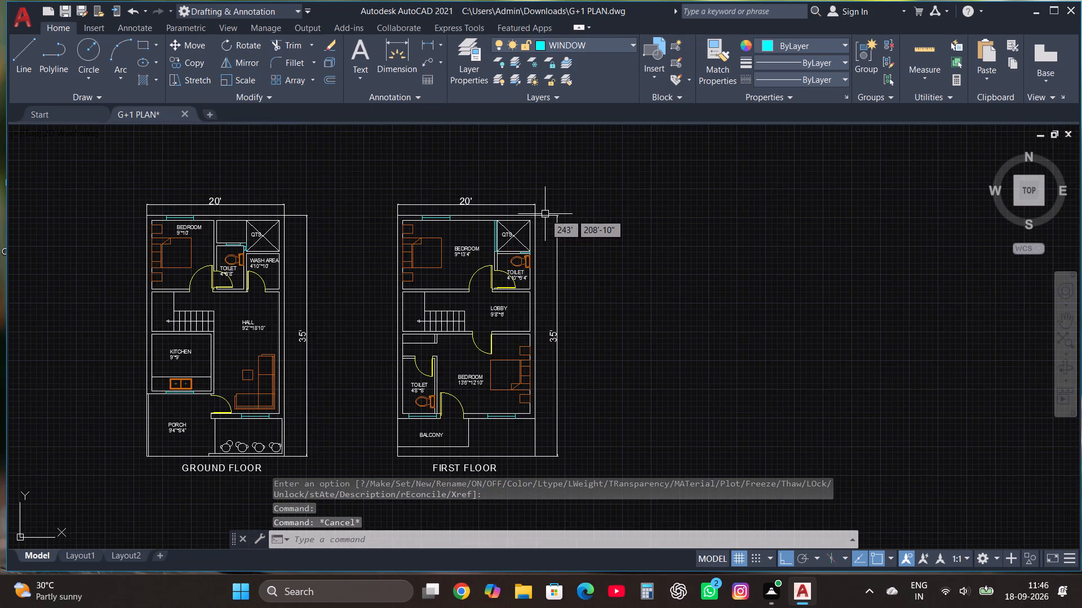
scroll(494, 367, up, 1)
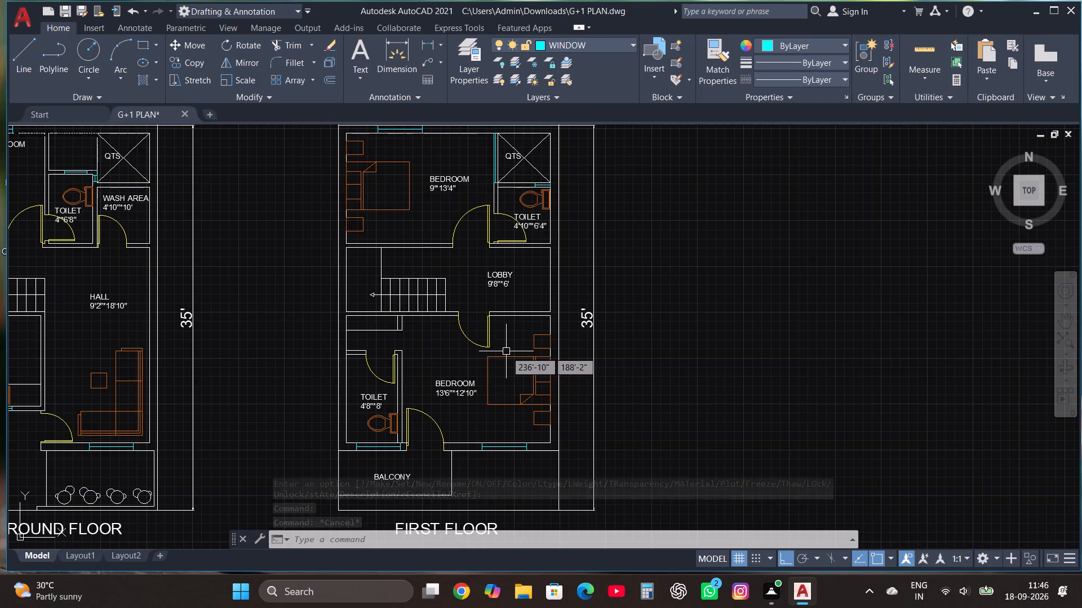
scroll(506, 351, down, 1)
click(593, 46)
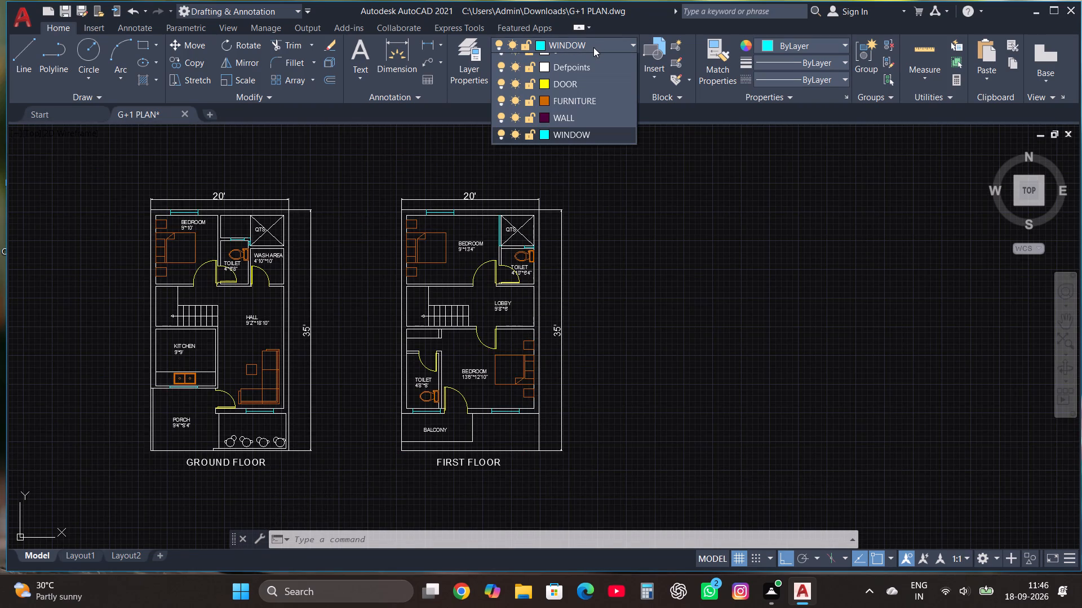
click(559, 134)
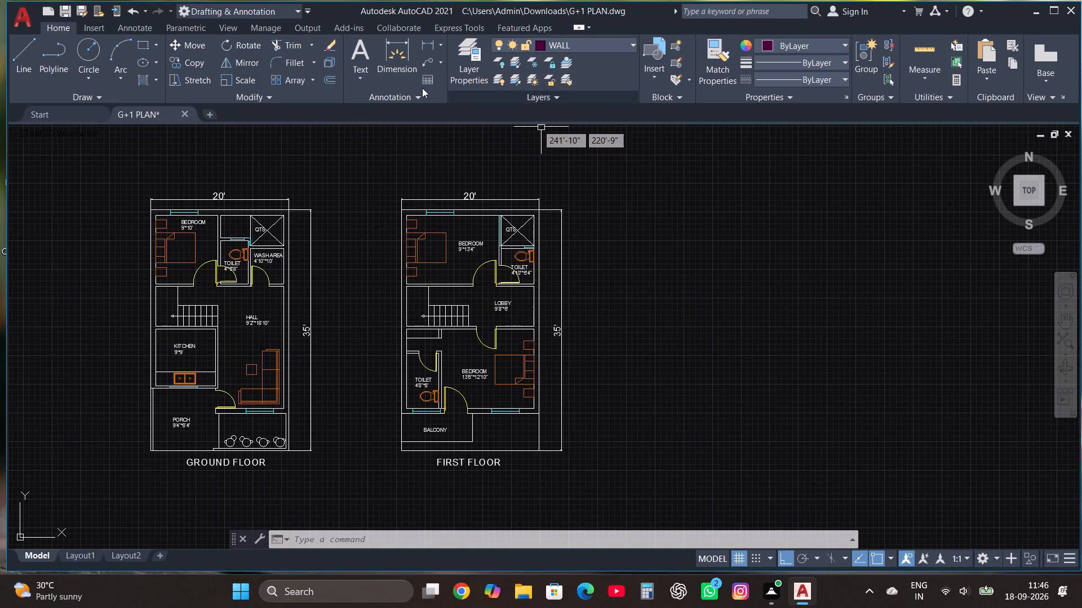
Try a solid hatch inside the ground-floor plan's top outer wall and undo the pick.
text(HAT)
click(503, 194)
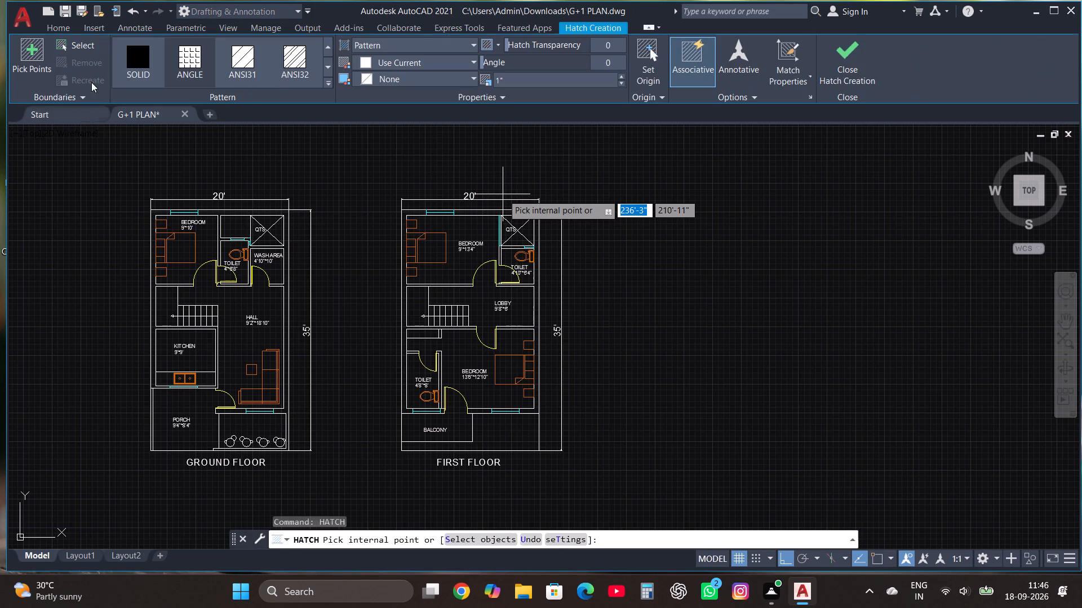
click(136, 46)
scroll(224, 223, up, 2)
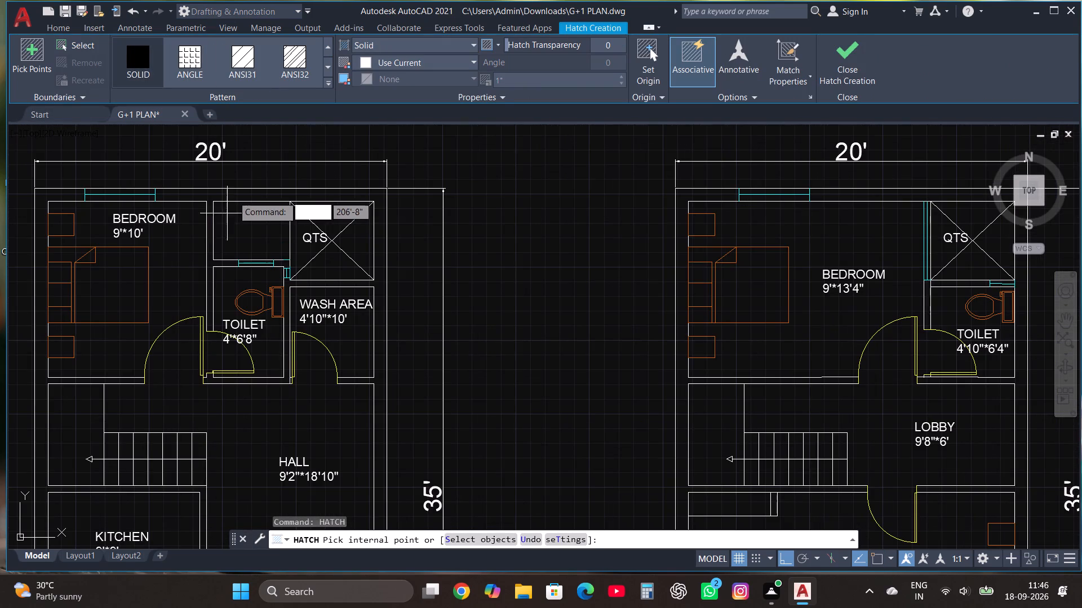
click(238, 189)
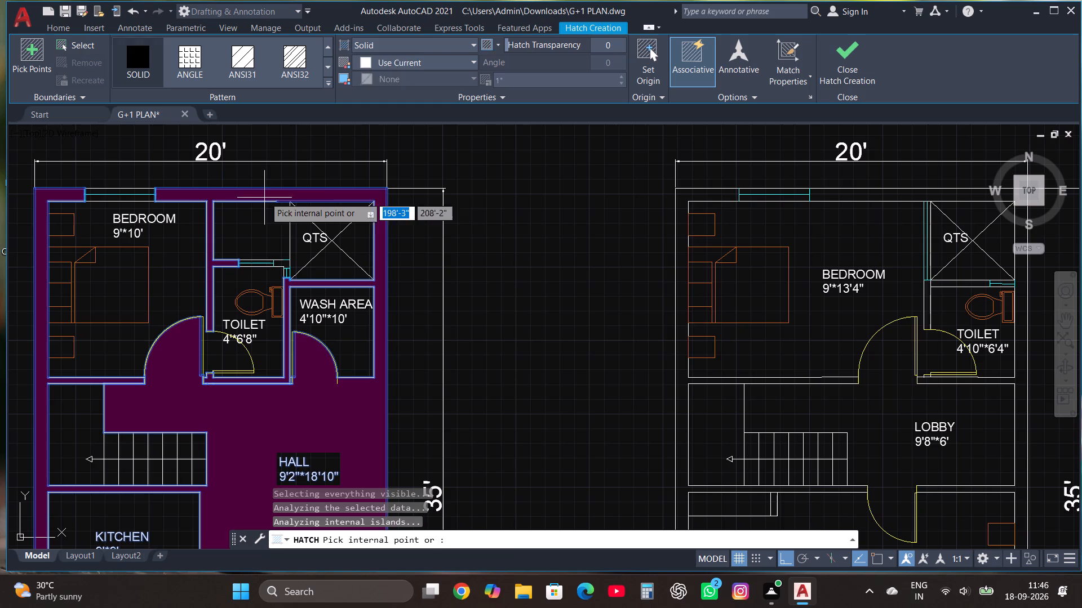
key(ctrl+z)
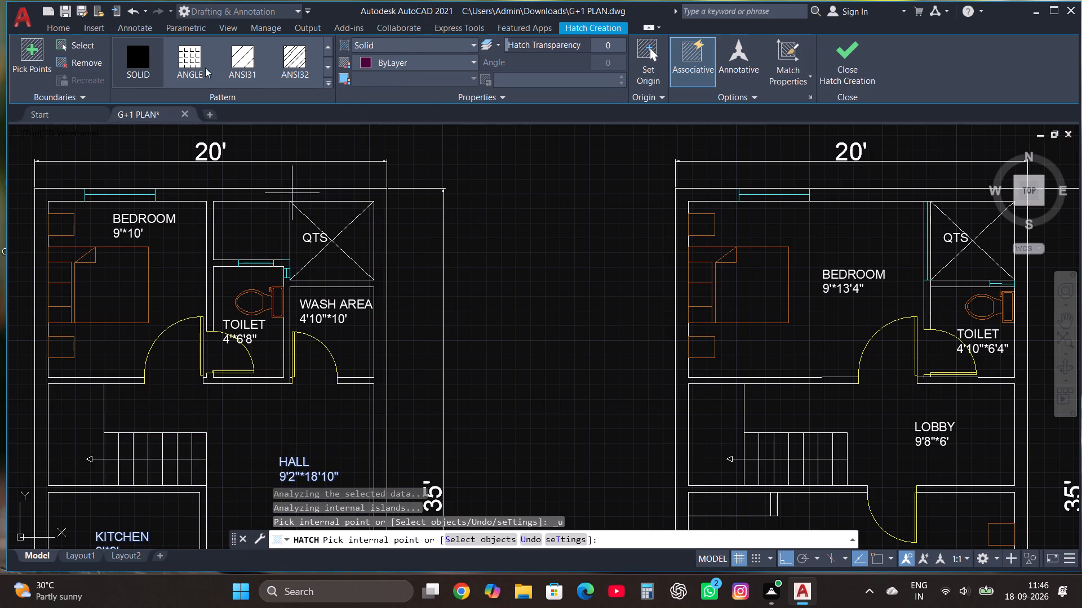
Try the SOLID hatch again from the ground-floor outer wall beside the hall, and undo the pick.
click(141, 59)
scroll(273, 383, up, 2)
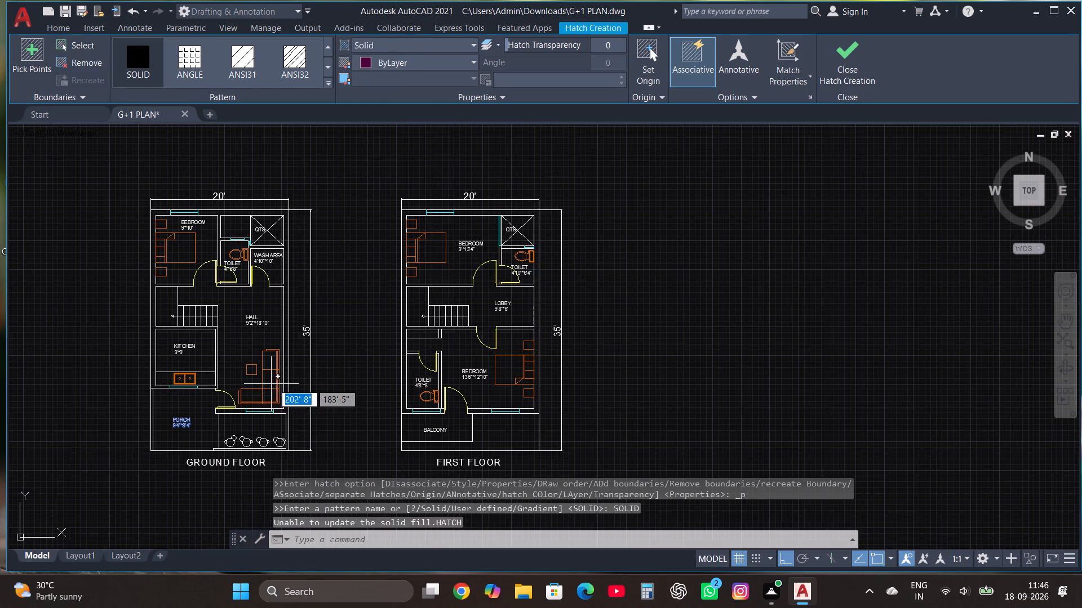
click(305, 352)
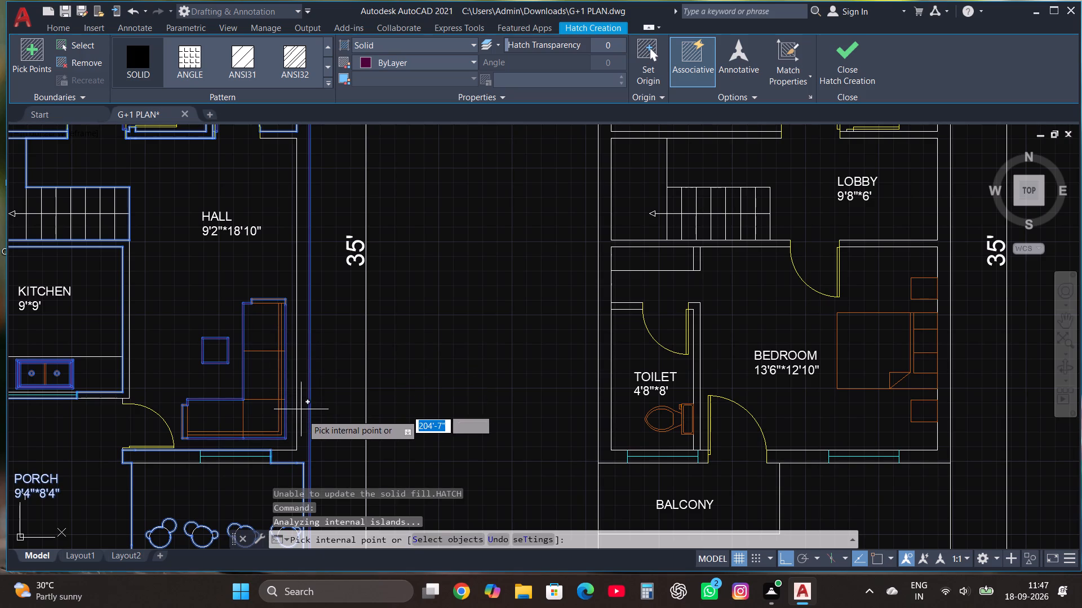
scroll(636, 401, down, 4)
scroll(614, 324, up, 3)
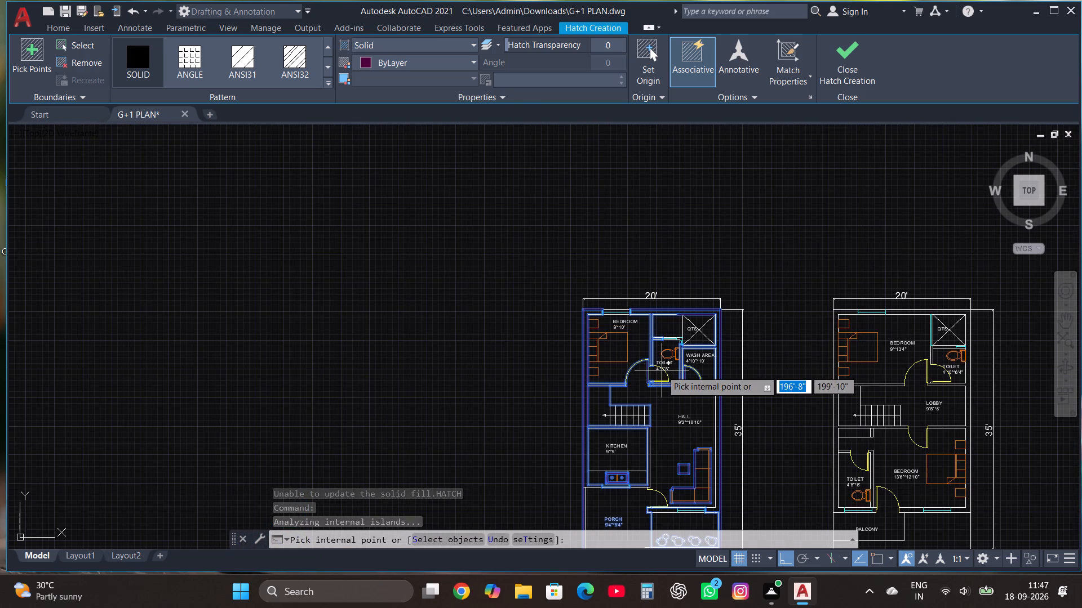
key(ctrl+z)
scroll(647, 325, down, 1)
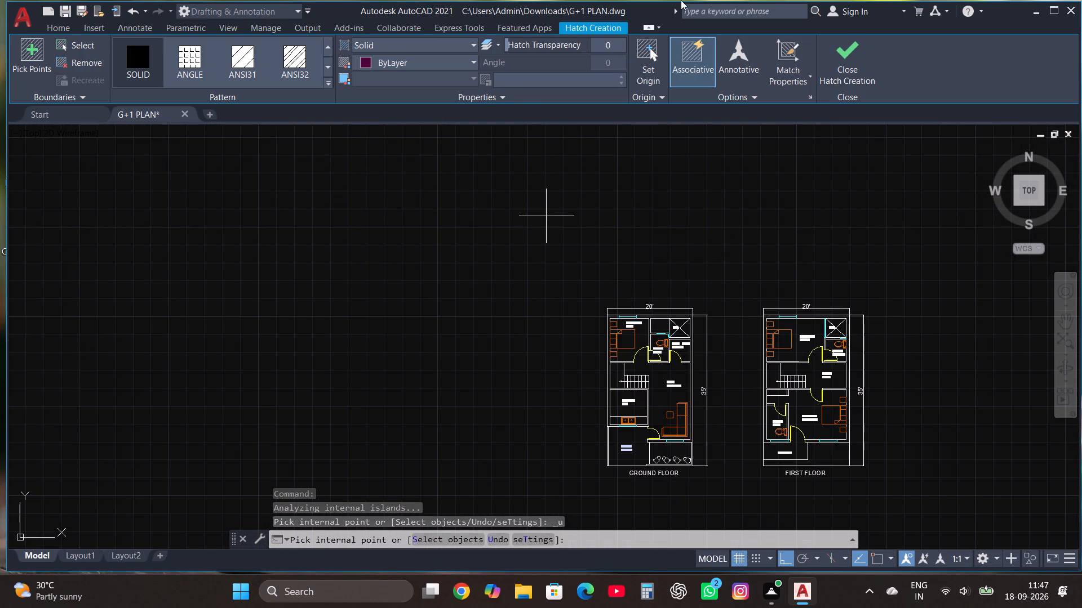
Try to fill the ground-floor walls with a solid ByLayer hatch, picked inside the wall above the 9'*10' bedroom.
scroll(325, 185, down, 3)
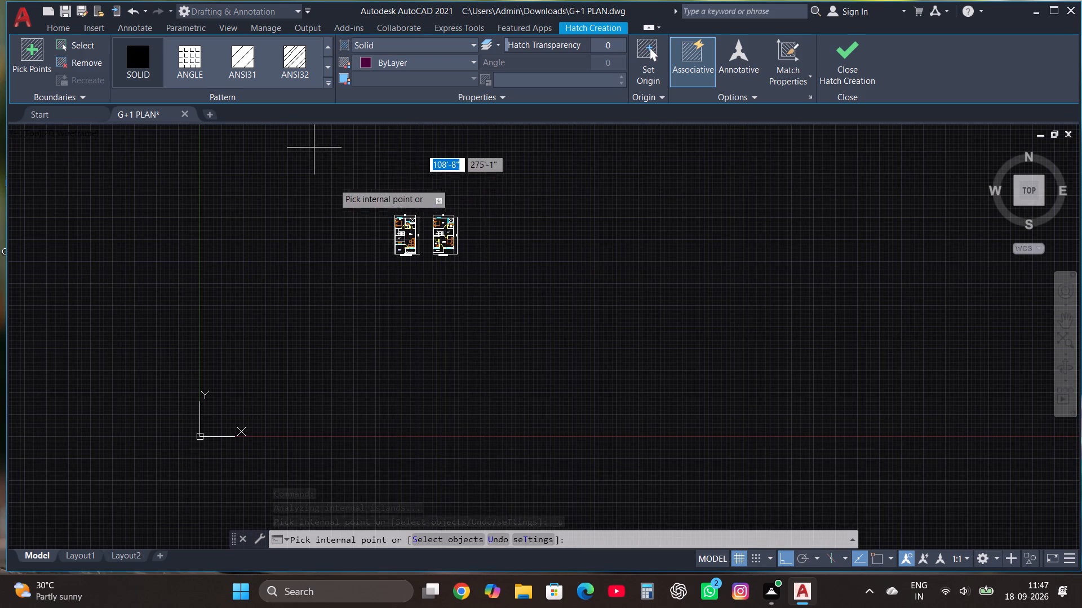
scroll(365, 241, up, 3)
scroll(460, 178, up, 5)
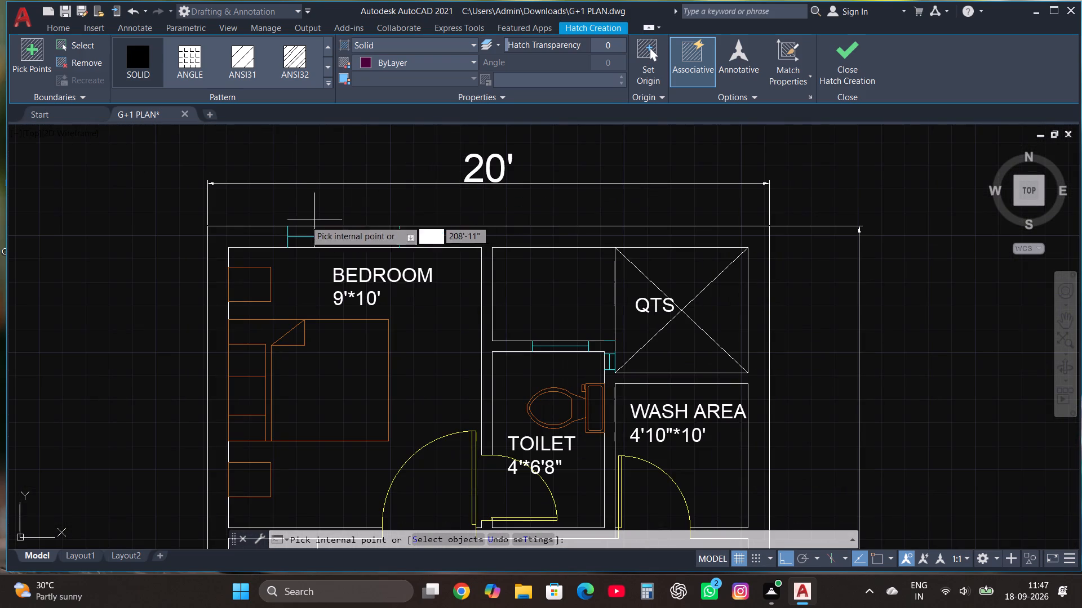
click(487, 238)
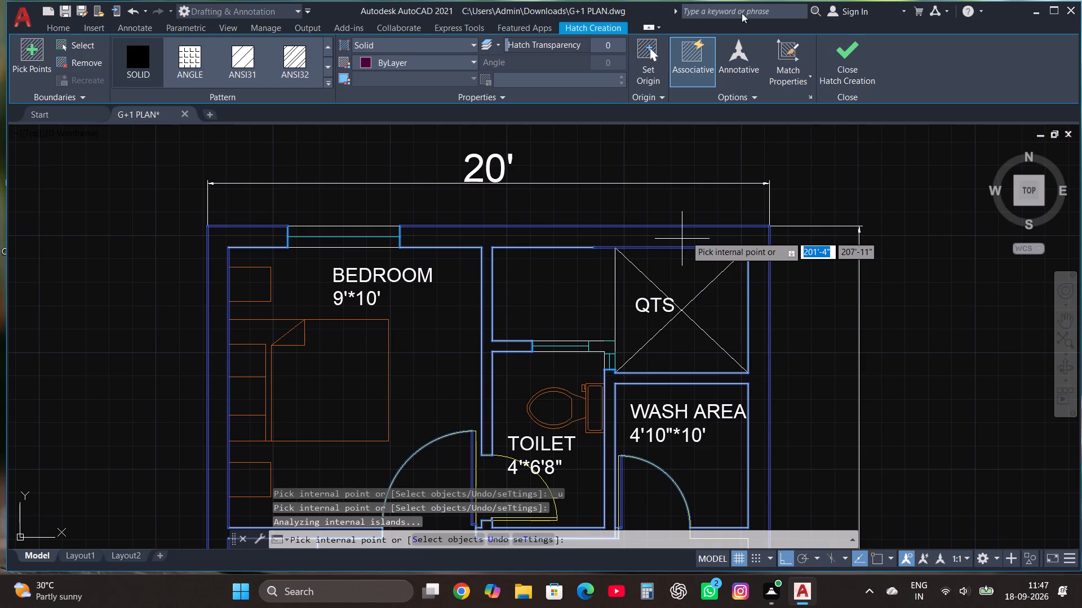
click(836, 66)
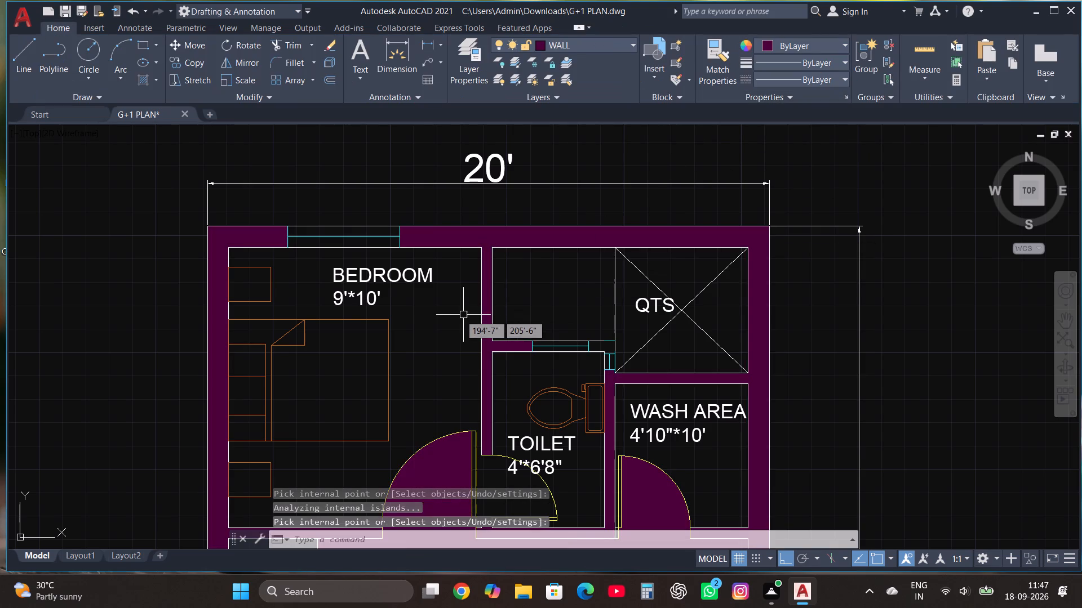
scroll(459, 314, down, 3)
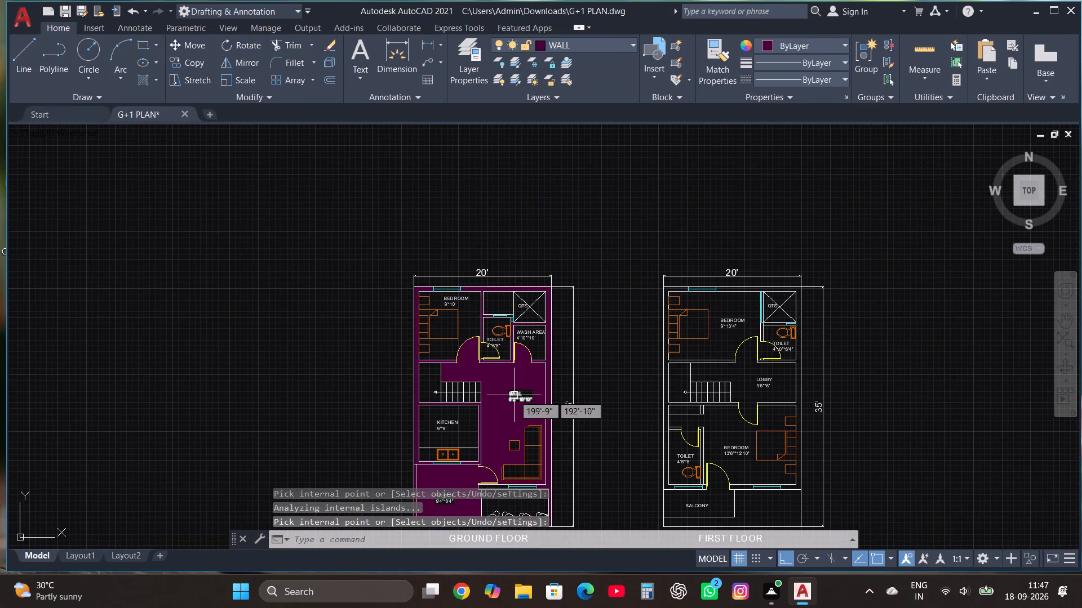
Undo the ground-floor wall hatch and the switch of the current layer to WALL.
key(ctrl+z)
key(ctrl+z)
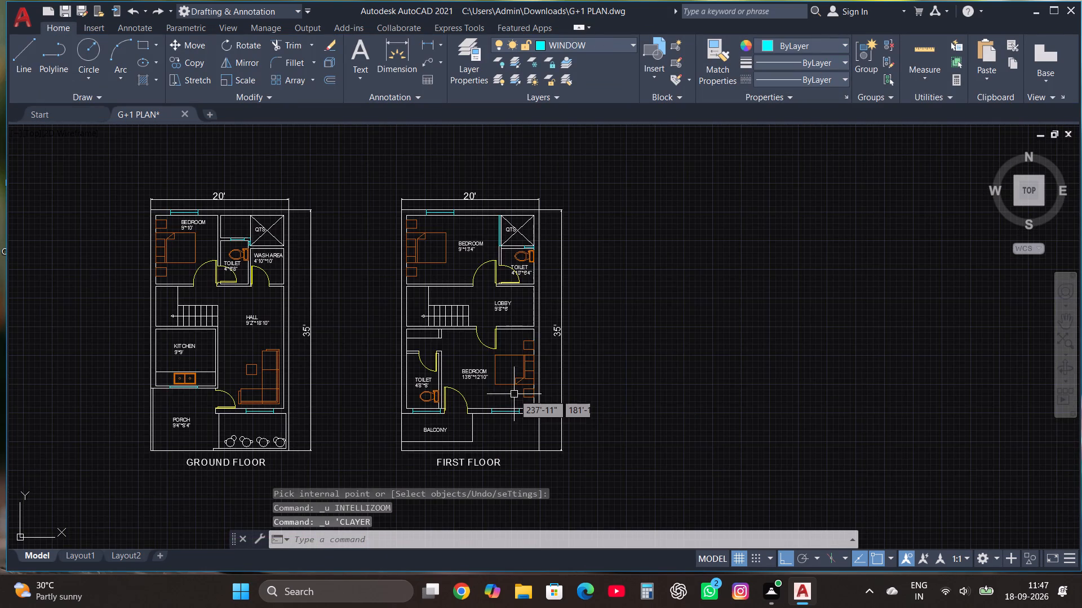
Save the drawing with both floor plans in view.
scroll(415, 217, up, 3)
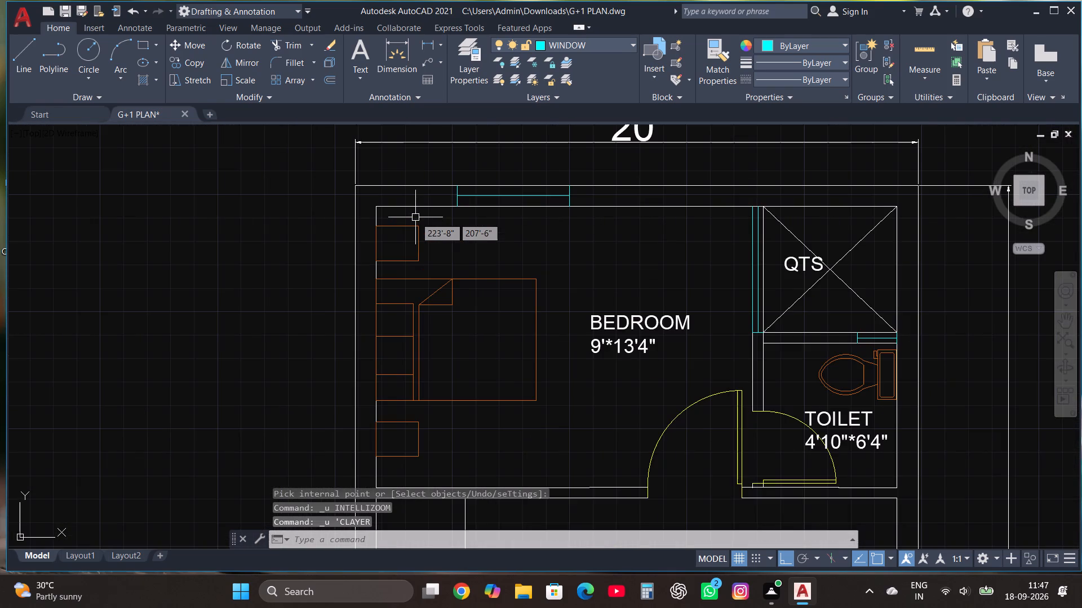
scroll(497, 172, down, 2)
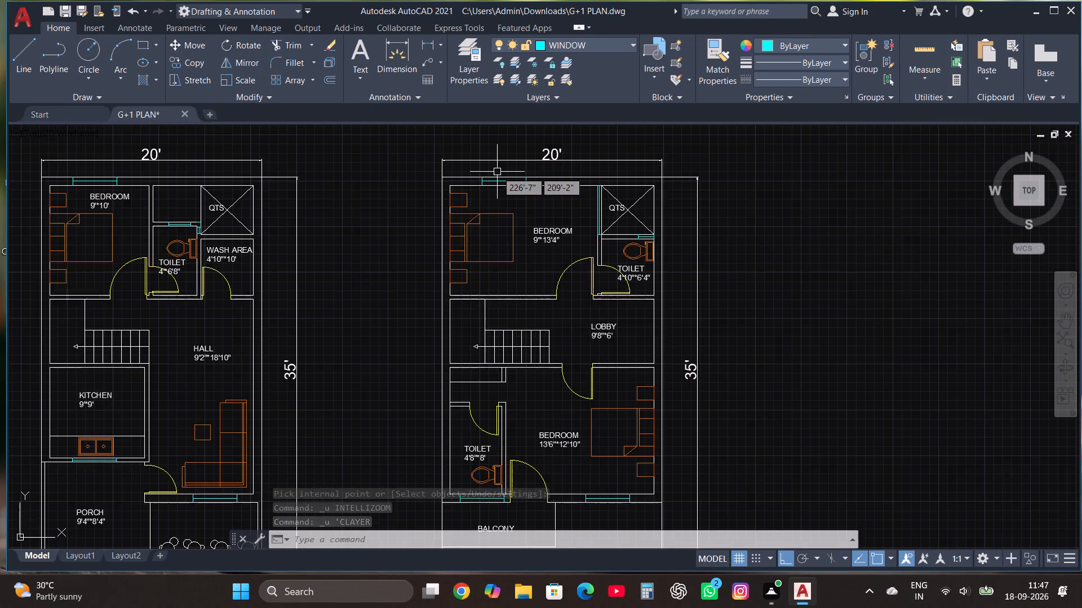
scroll(498, 184, down, 1)
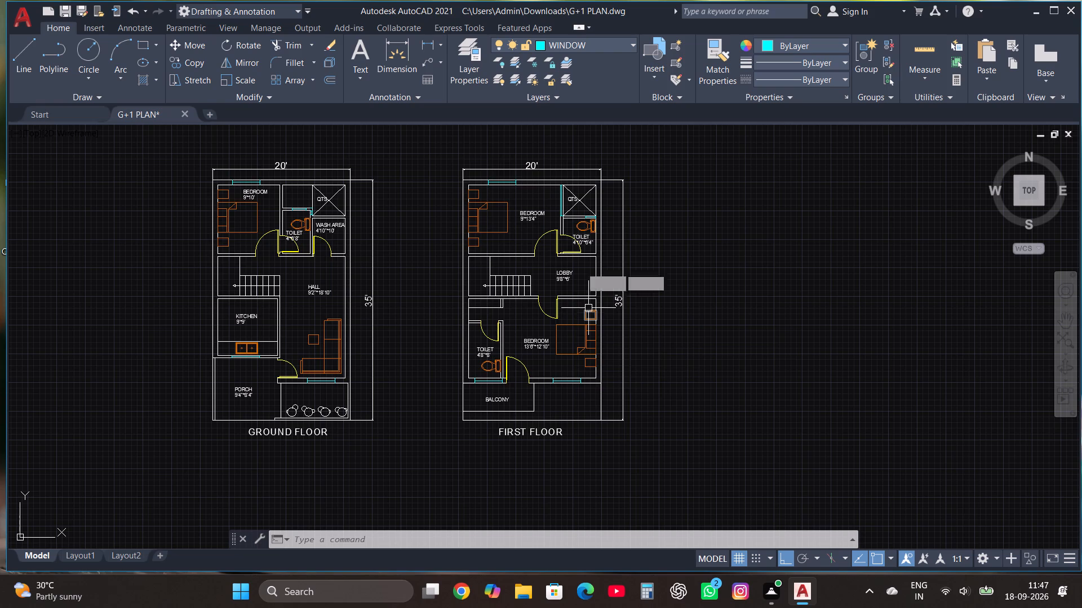
click(23, 8)
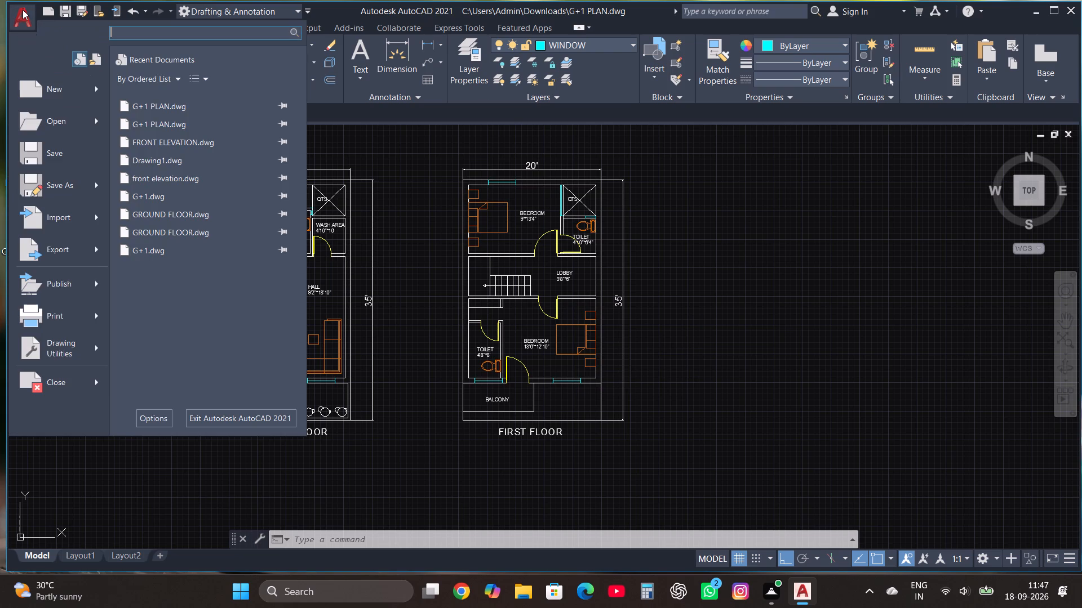
click(69, 150)
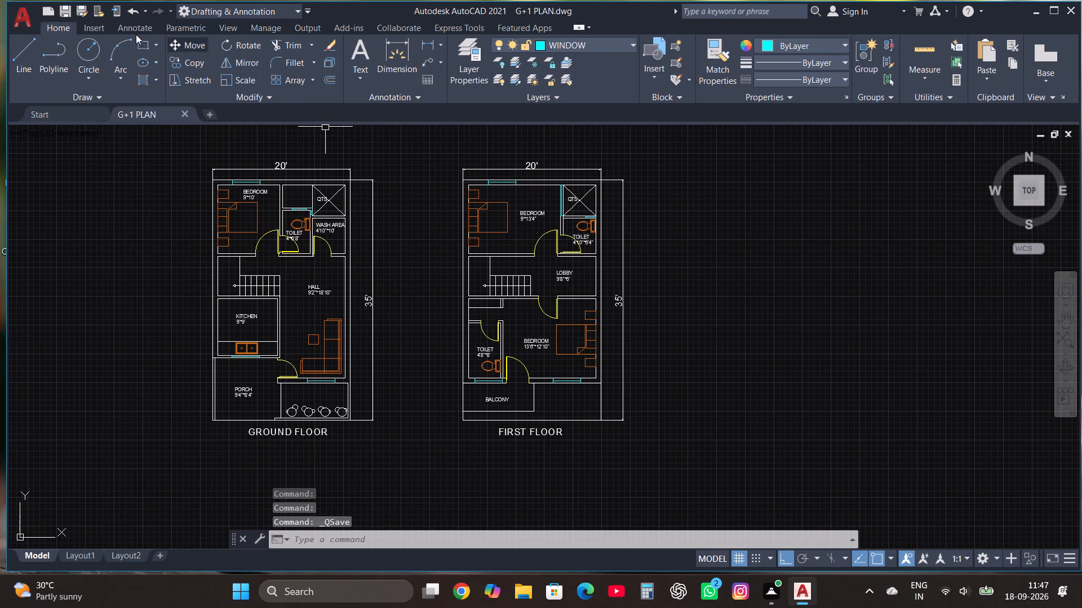
Save the drawing as G+1 PLAN in Downloads in AutoCAD 2018 Drawing format, replacing the existing file.
click(24, 27)
click(61, 185)
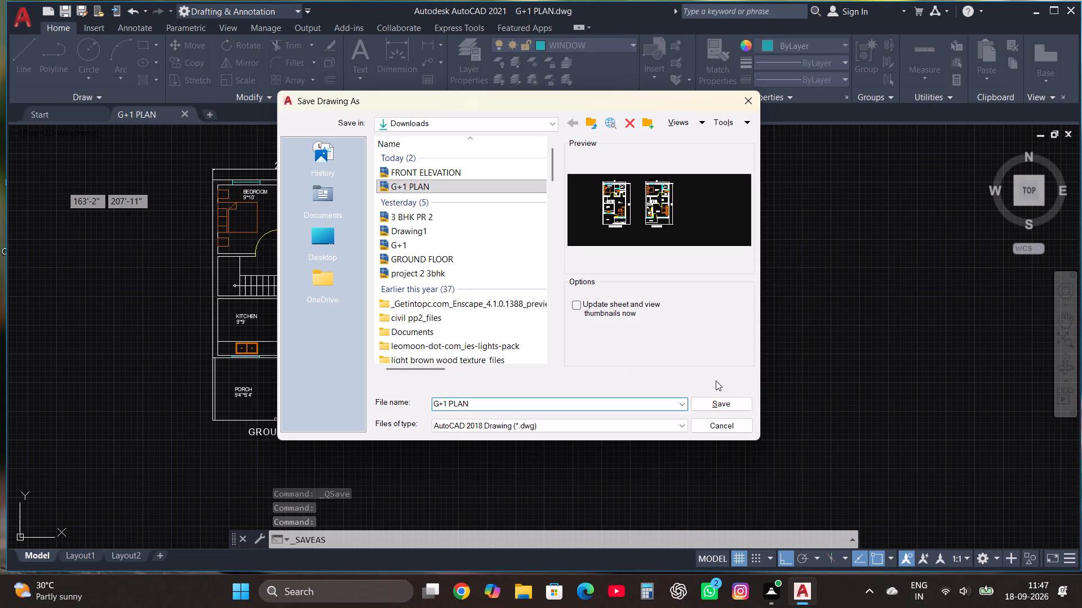
click(716, 399)
click(481, 310)
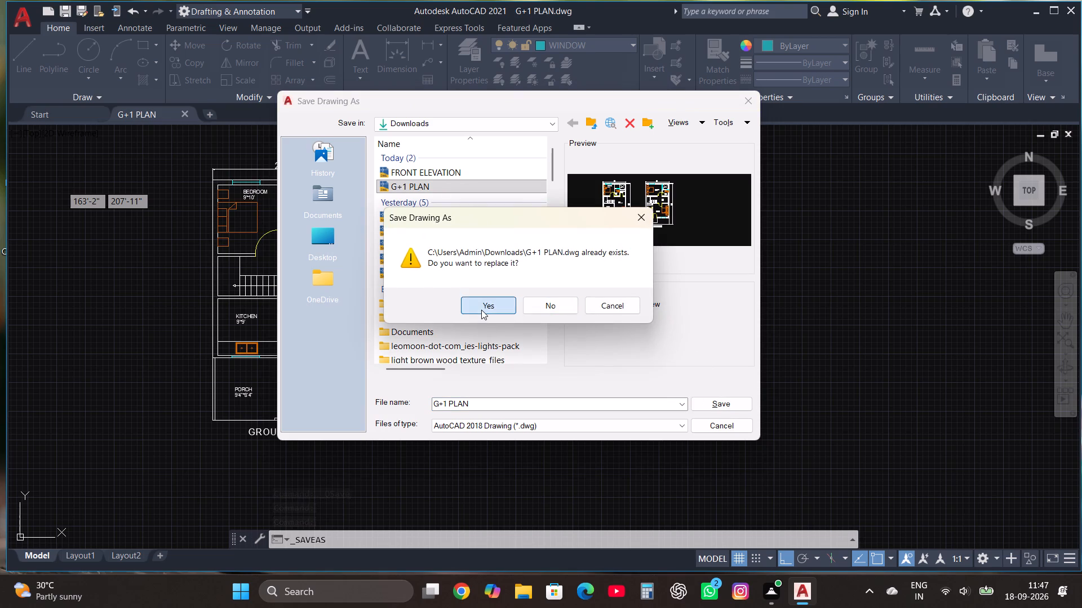
Set up the model plot from the previous plot settings with the DWG To PDF.pc3 plotter and apply it to the layout.
click(25, 24)
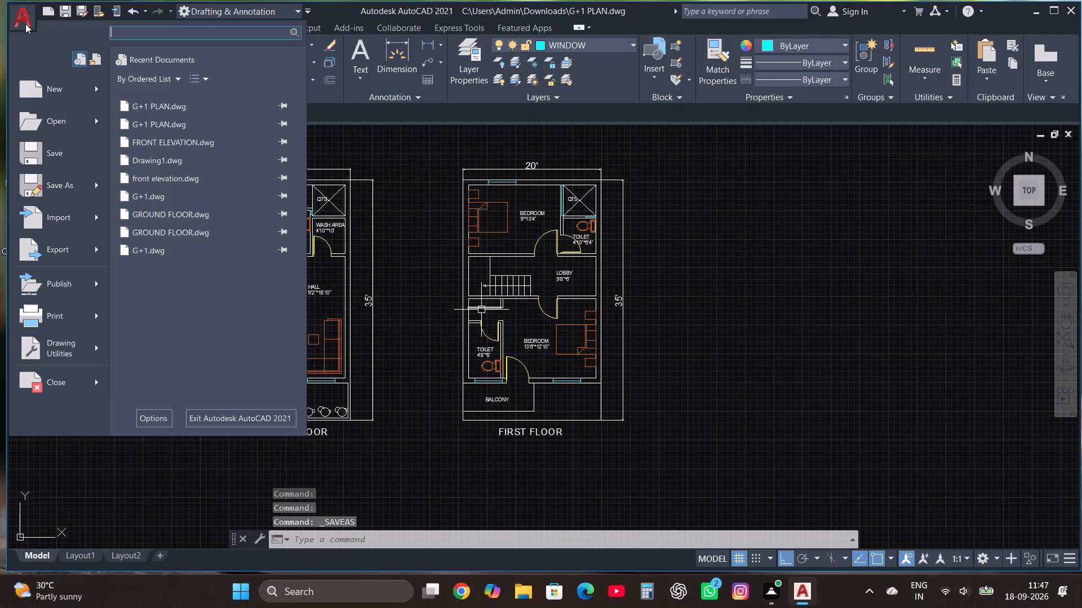
click(64, 317)
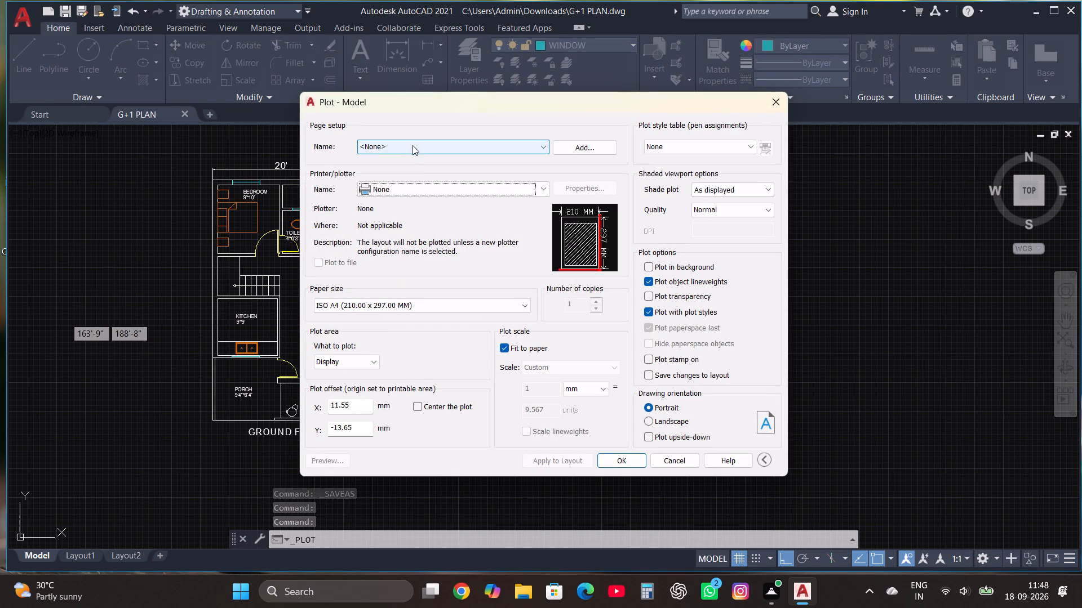
click(413, 145)
click(392, 172)
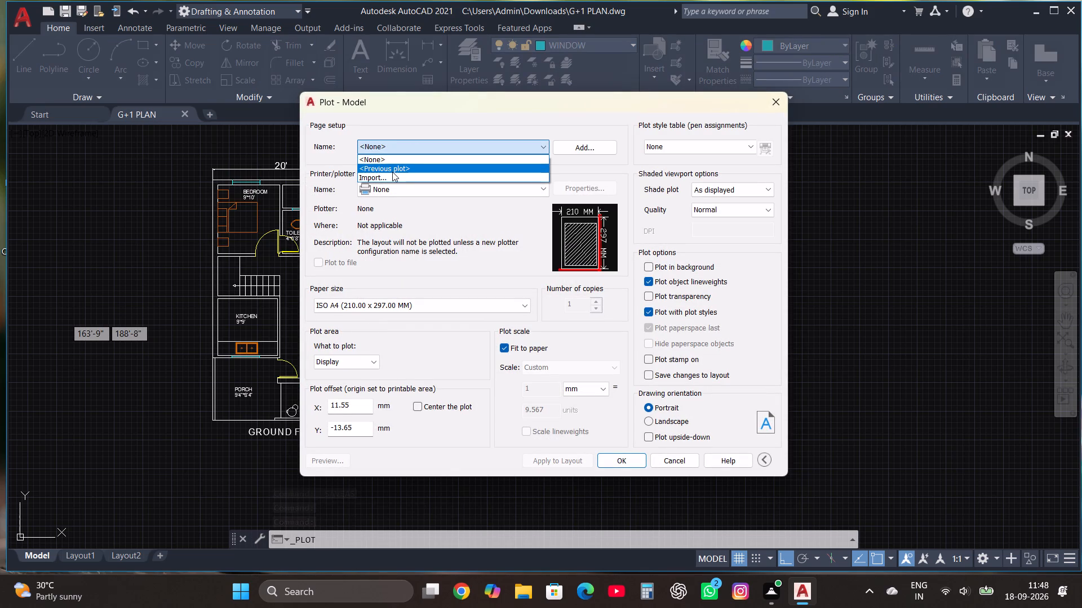
click(505, 197)
click(498, 189)
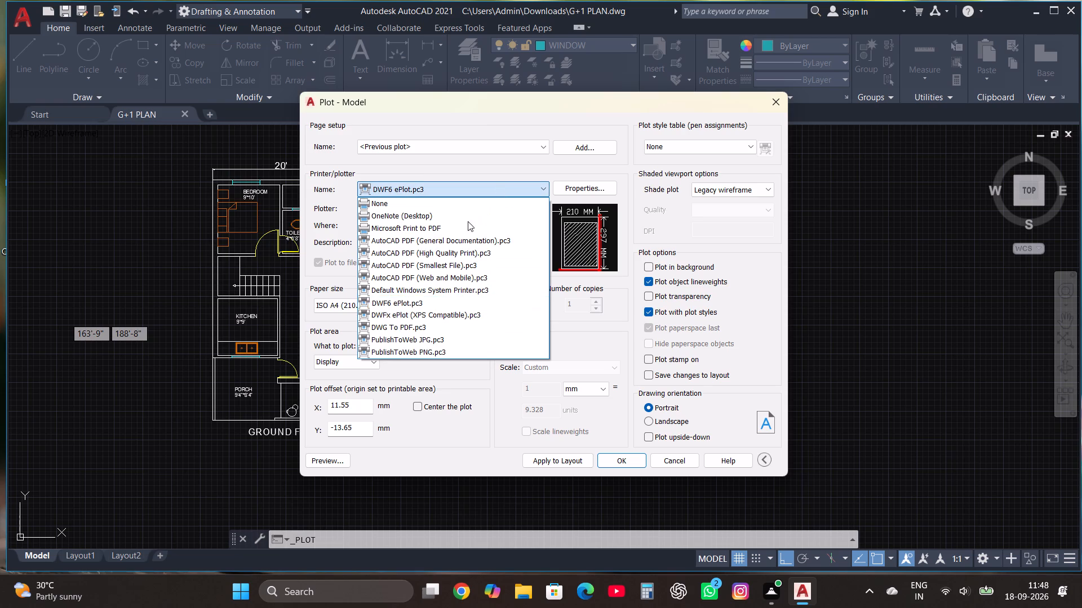
scroll(434, 330, down, 3)
click(438, 333)
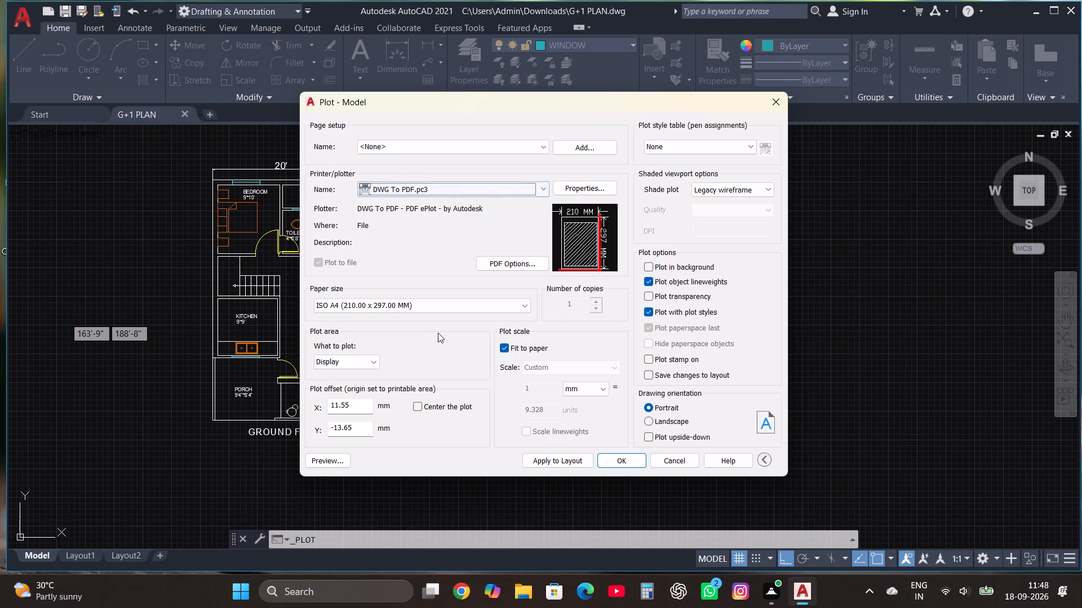
click(575, 458)
Plot the model to G+1 PLAN-Model.pdf in the Downloads folder and close the opened PDF.
click(607, 460)
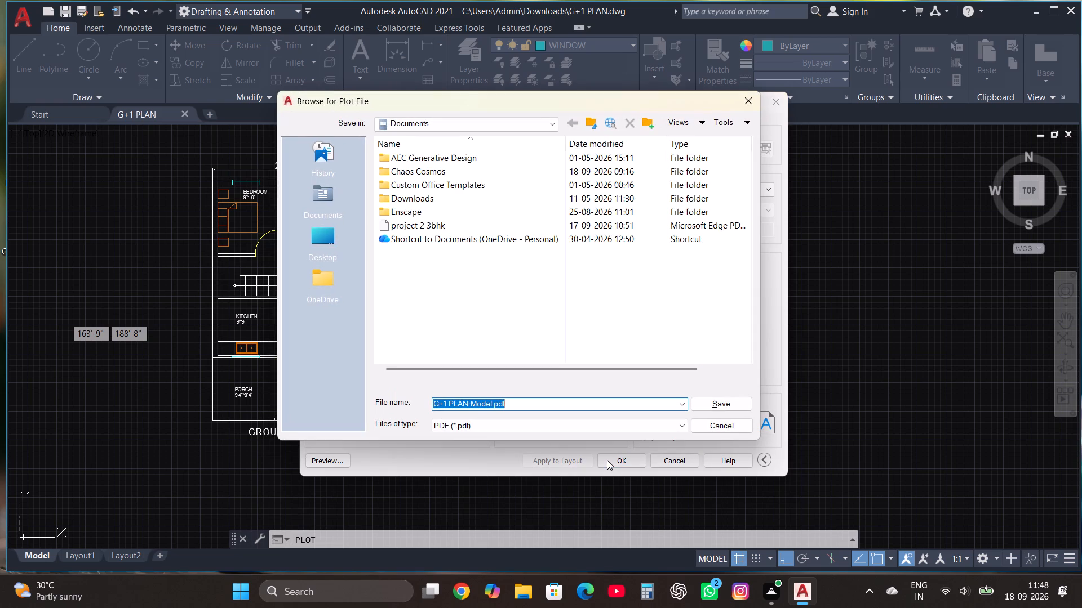
click(534, 123)
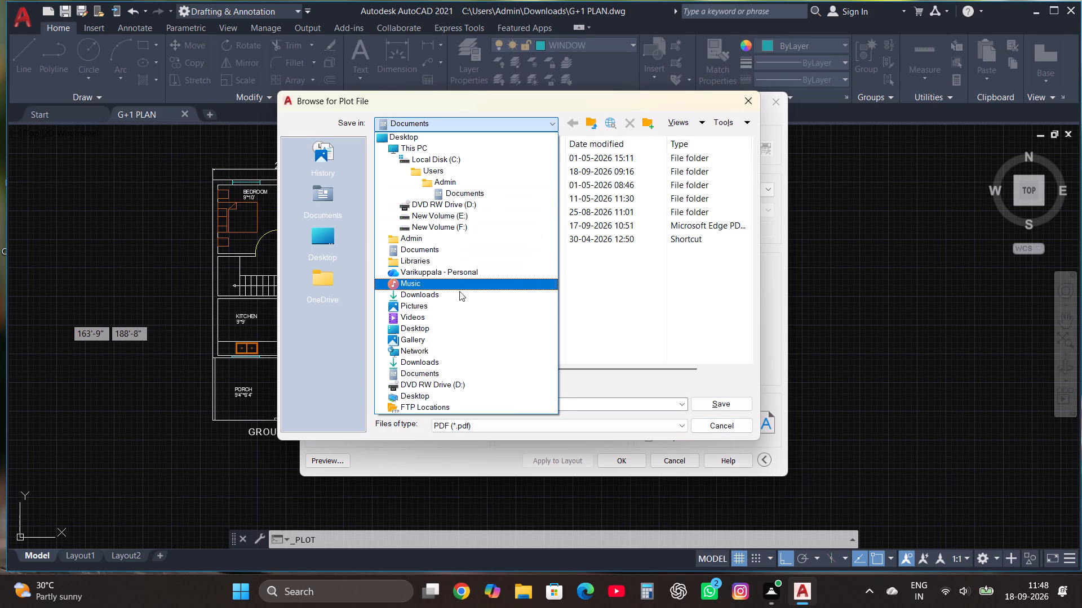
click(459, 293)
click(720, 404)
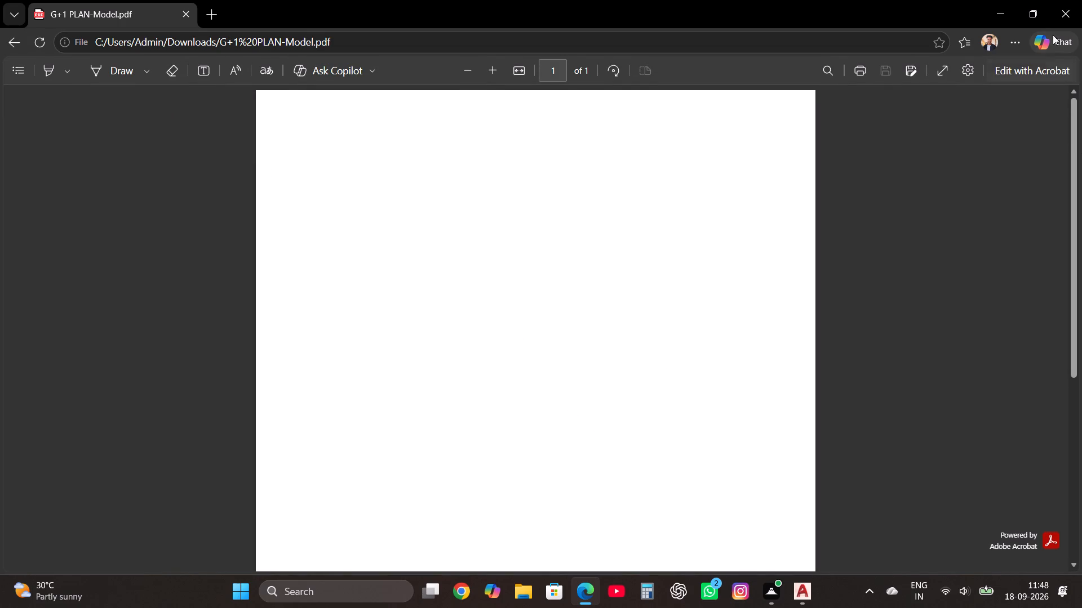
click(1061, 12)
Export the drawing as G+1 PLAN.dwf to the Downloads folder.
click(28, 16)
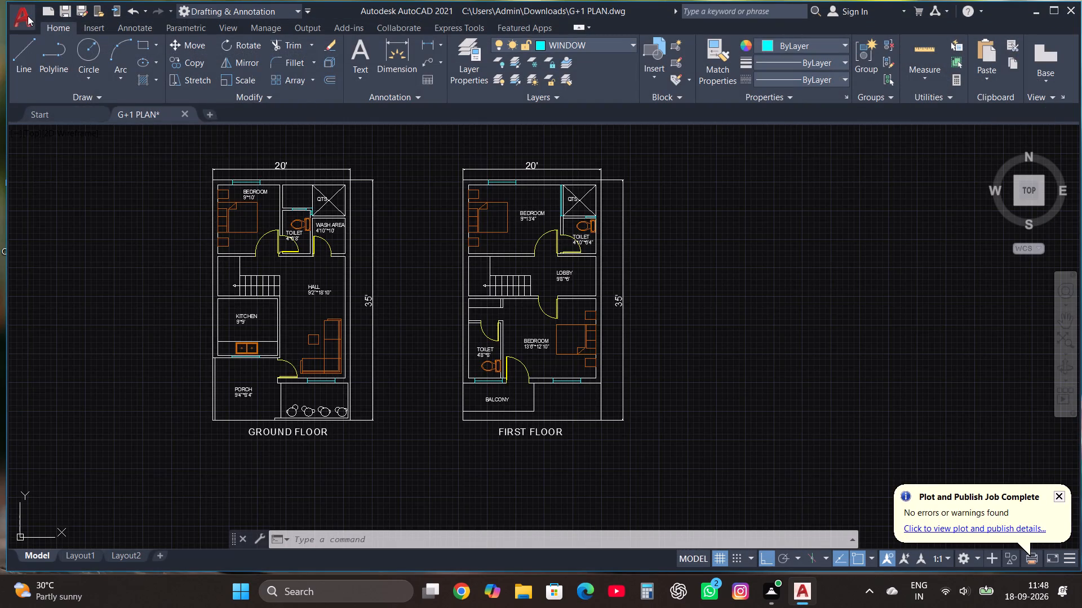
click(61, 244)
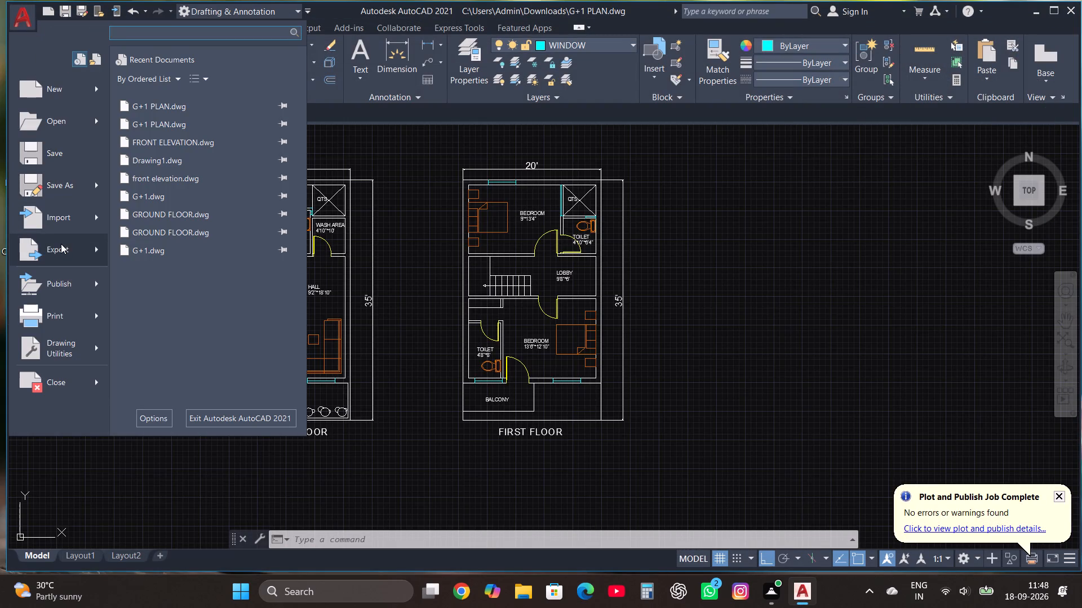
click(221, 106)
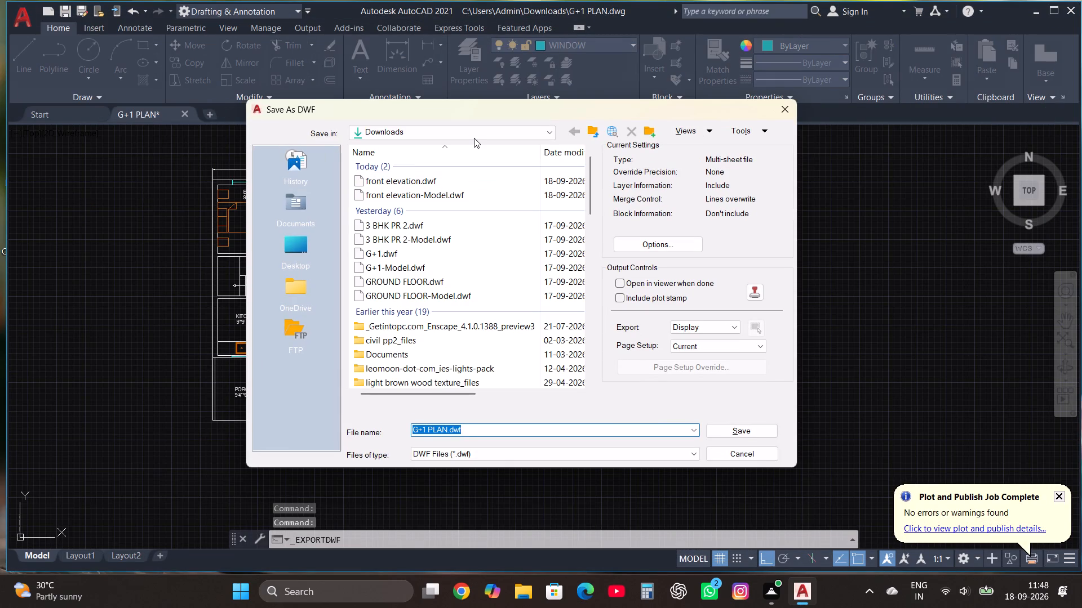
click(713, 433)
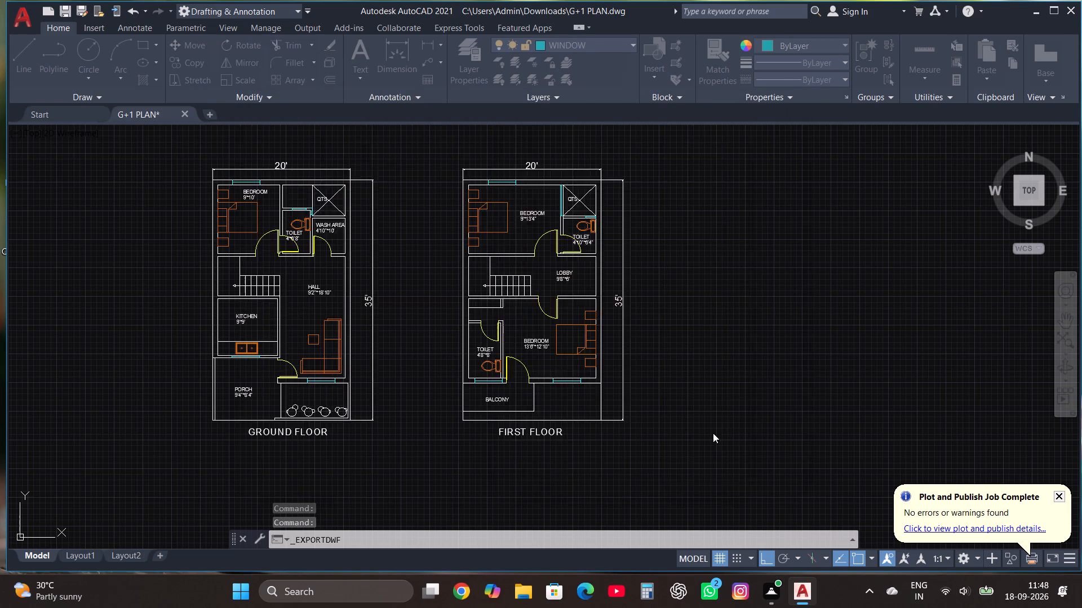